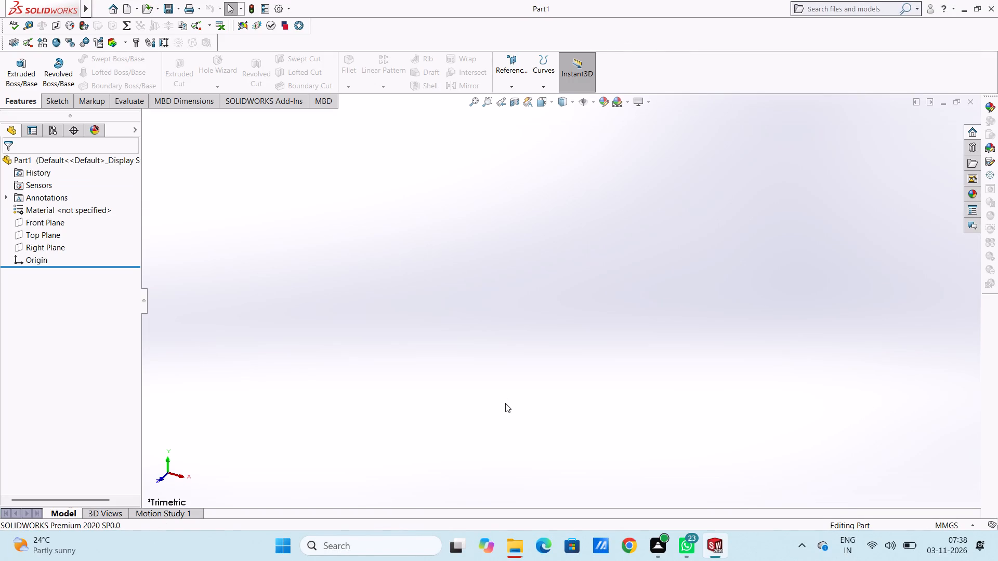
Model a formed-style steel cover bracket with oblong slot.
Sketch a center rectangle on the Top Plane, centred on the origin, 120 mm wide and 60 mm high.
{"action": "left_click", "coordinate": [57, 233]}
{"action": "left_click", "coordinate": [68, 216]}
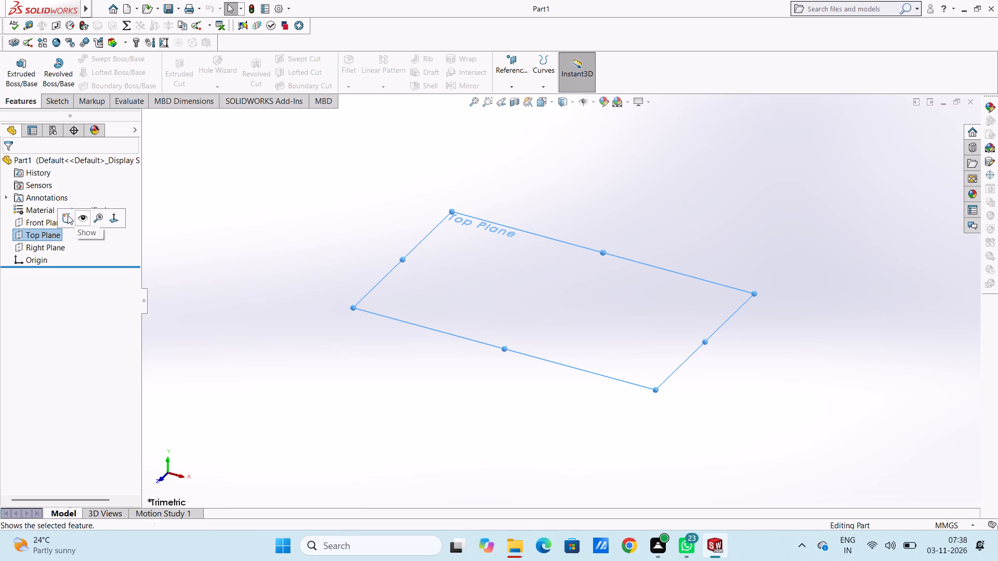
{"action": "left_click", "coordinate": [373, 238]}
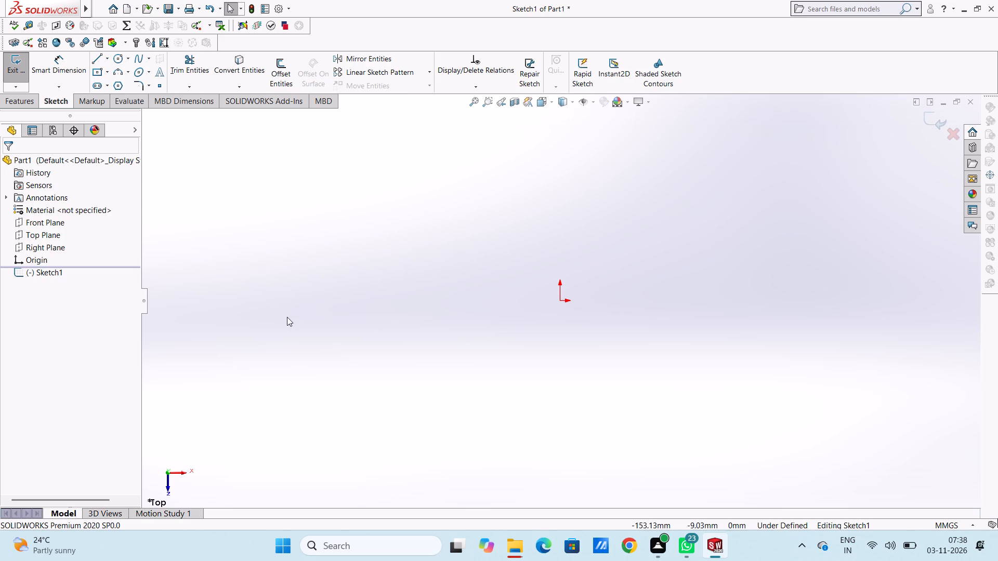
{"action": "left_click", "coordinate": [96, 69]}
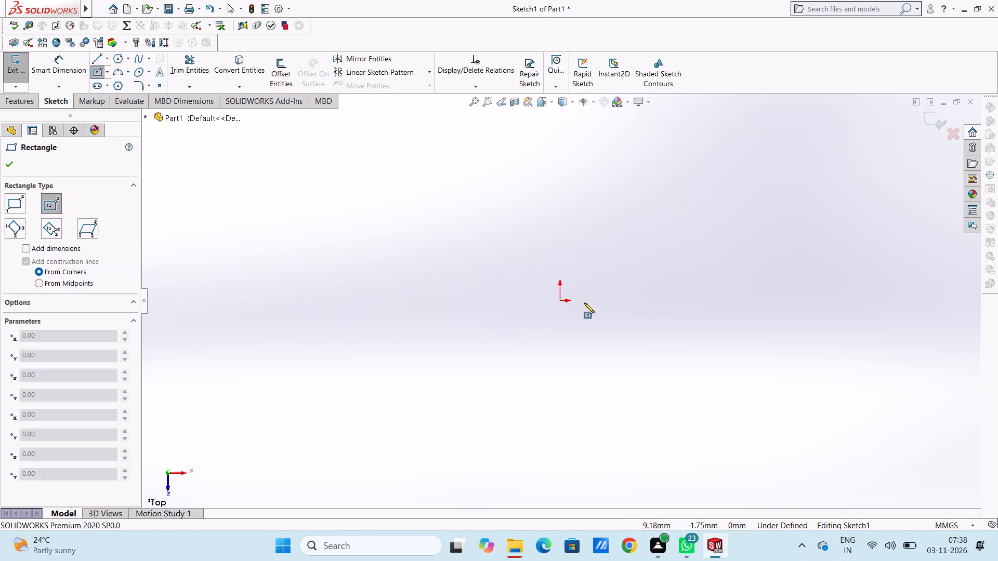
{"action": "left_click", "coordinate": [558, 300]}
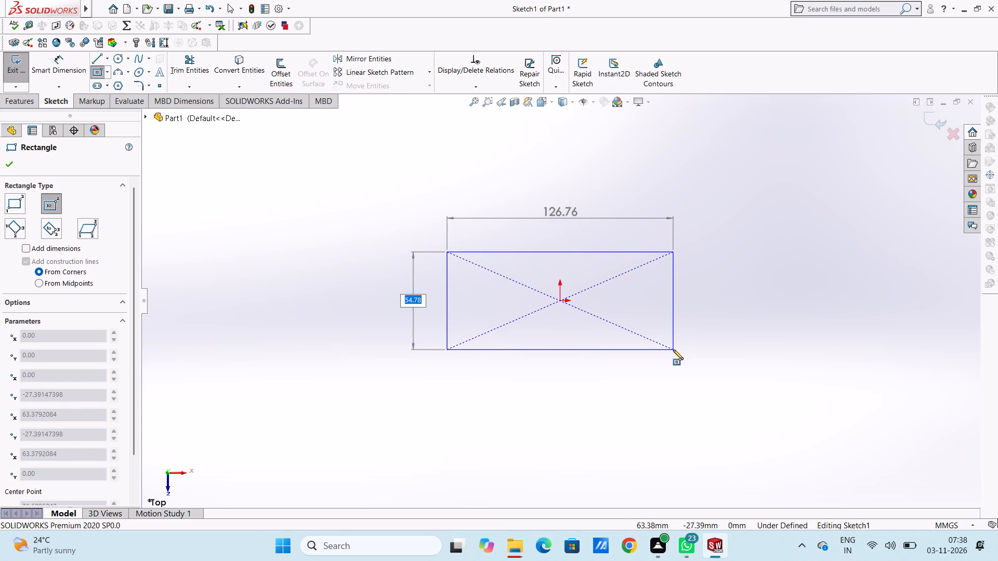
{"action": "type", "text": "60"}
{"action": "key", "text": "Return"}
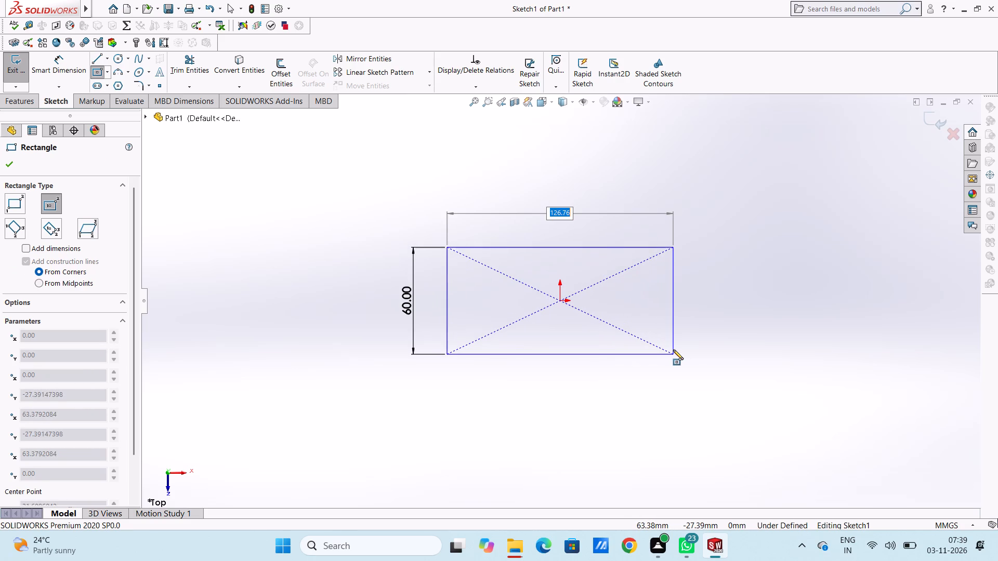
{"action": "type", "text": "120"}
{"action": "key", "text": "Return"}
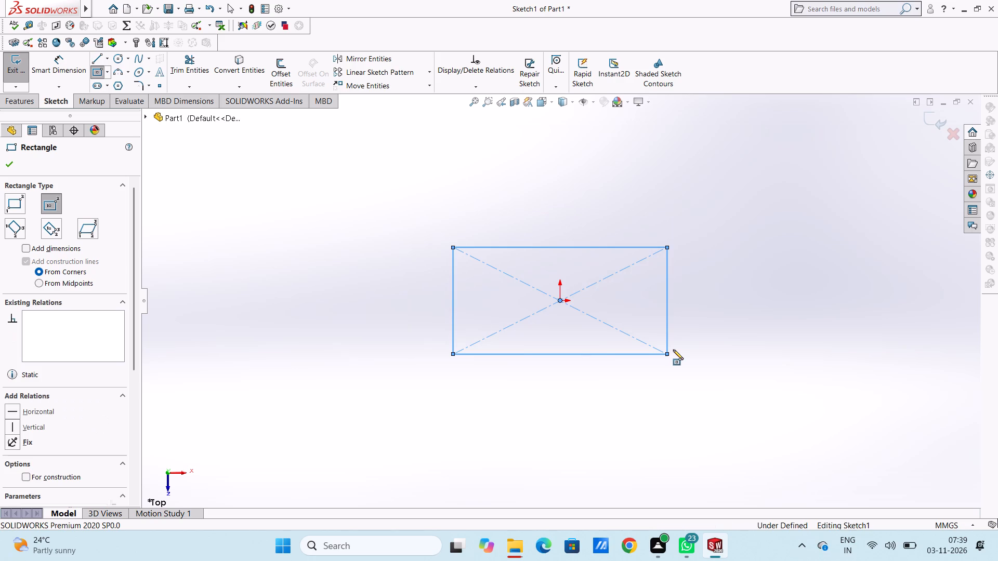
{"action": "right_click", "coordinate": [300, 212]}
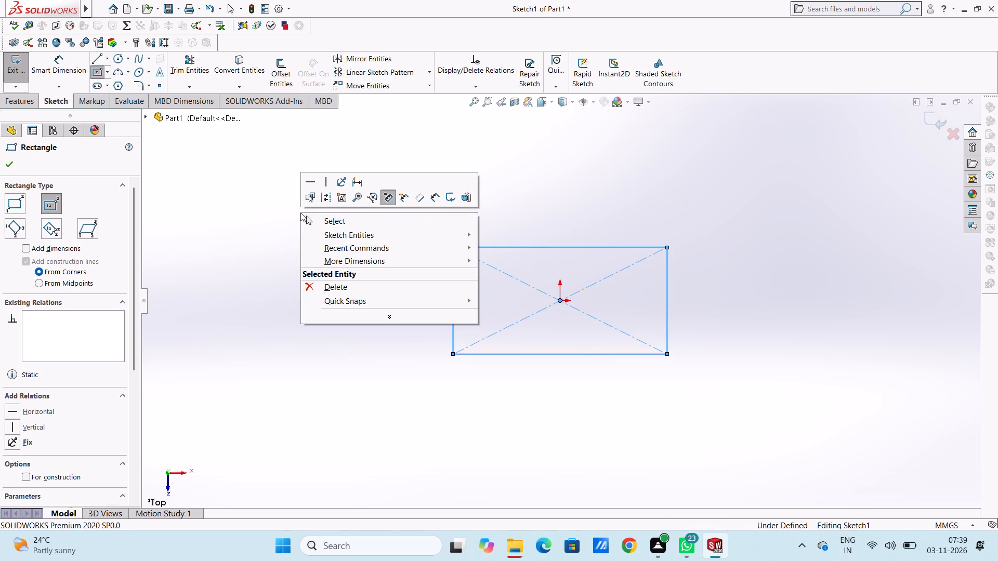
{"action": "left_click", "coordinate": [316, 218]}
{"action": "left_click", "coordinate": [307, 232]}
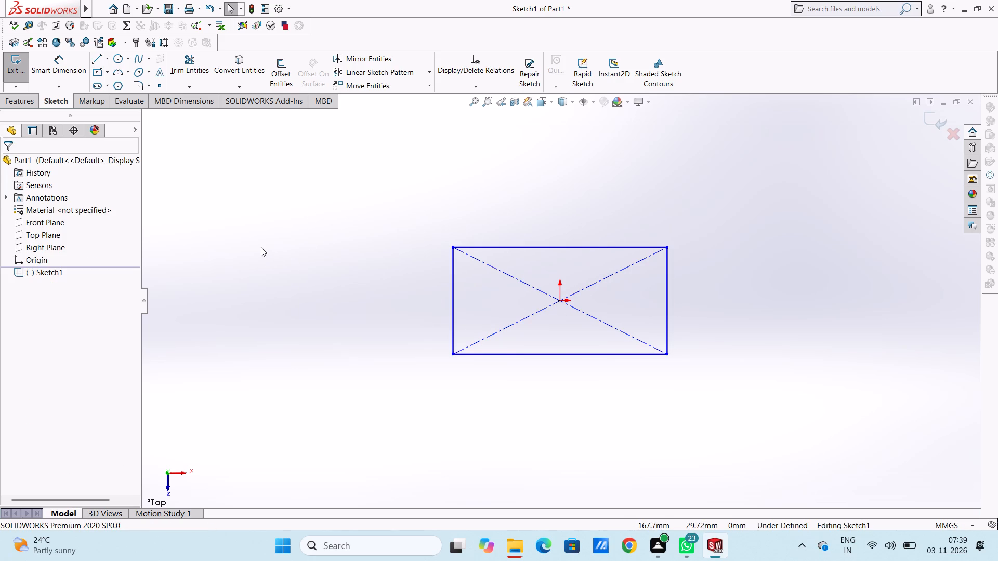
Add a Smart Dimension to the rectangle's upper horizontal edge and set it to 60 mm.
{"action": "key", "text": "ctrl+7"}
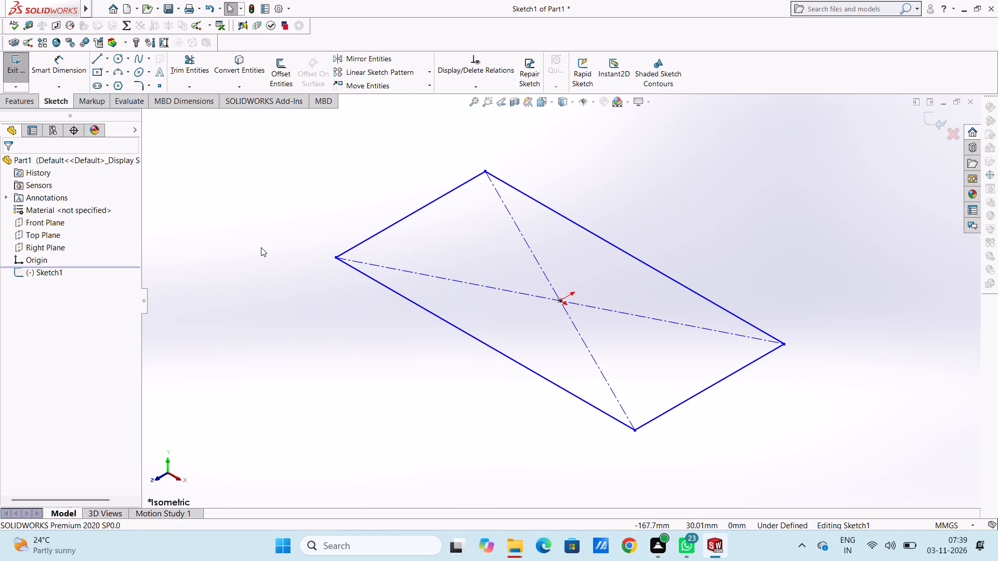
{"action": "key", "text": "ctrl+5"}
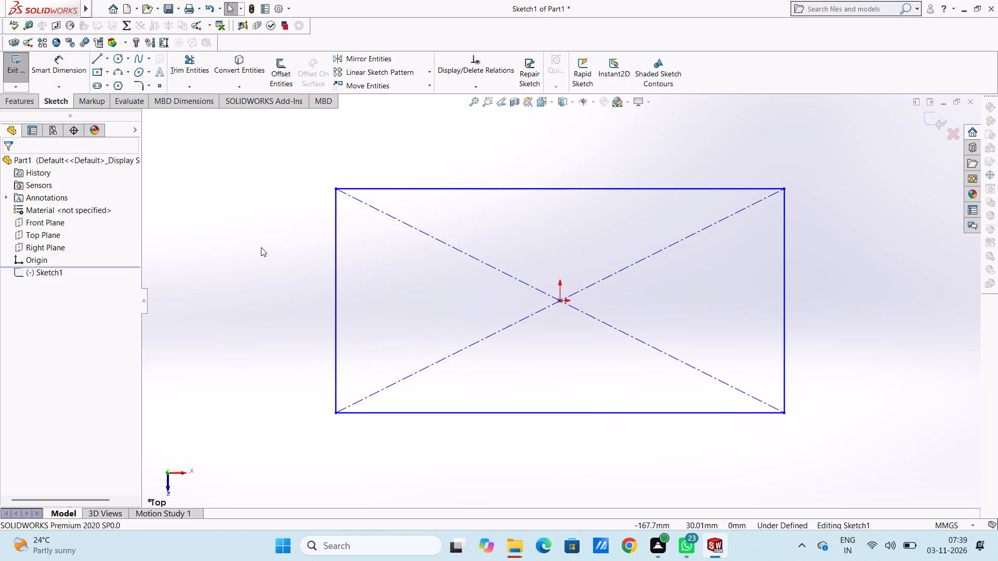
{"action": "scroll", "coordinate": [554, 295], "scroll_direction": "up", "scroll_amount": 3}
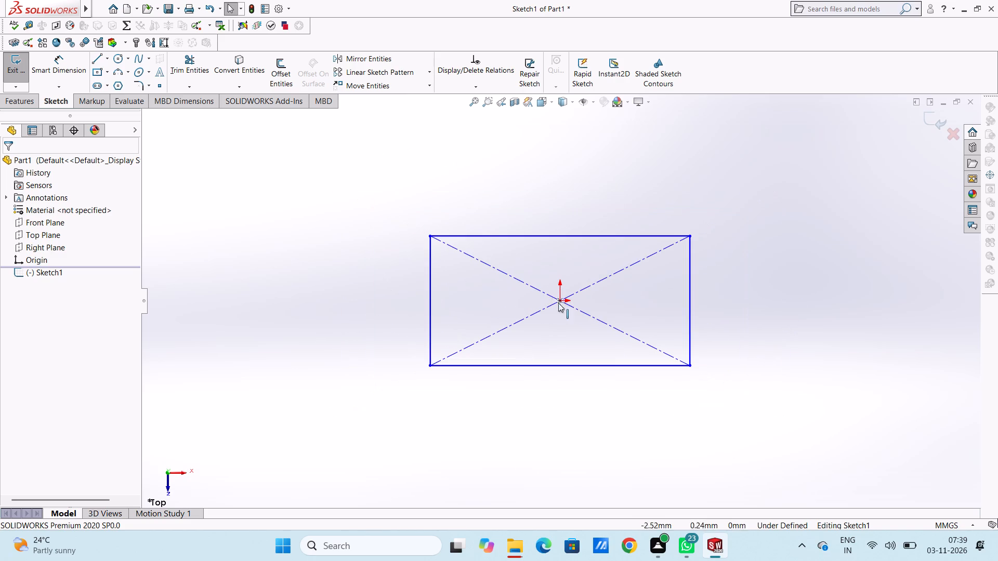
{"action": "left_click", "coordinate": [66, 66]}
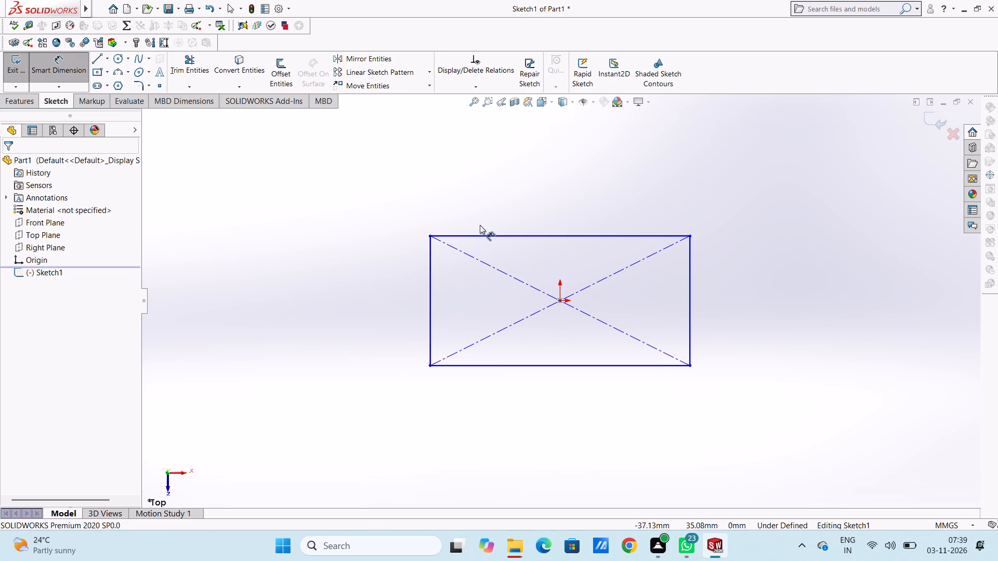
{"action": "left_click", "coordinate": [489, 234]}
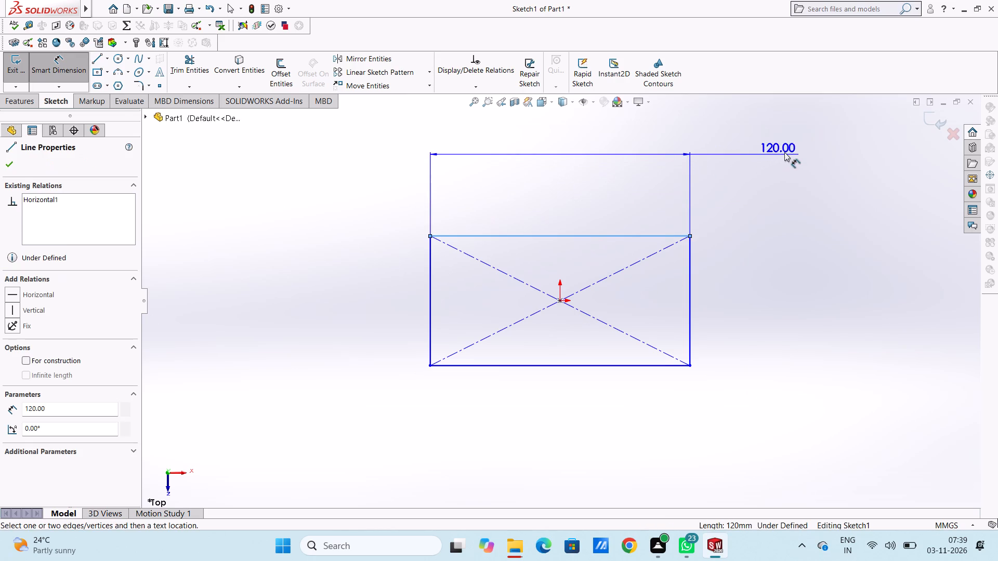
{"action": "left_click", "coordinate": [789, 150]}
{"action": "type", "text": "60"}
{"action": "key", "text": "Return"}
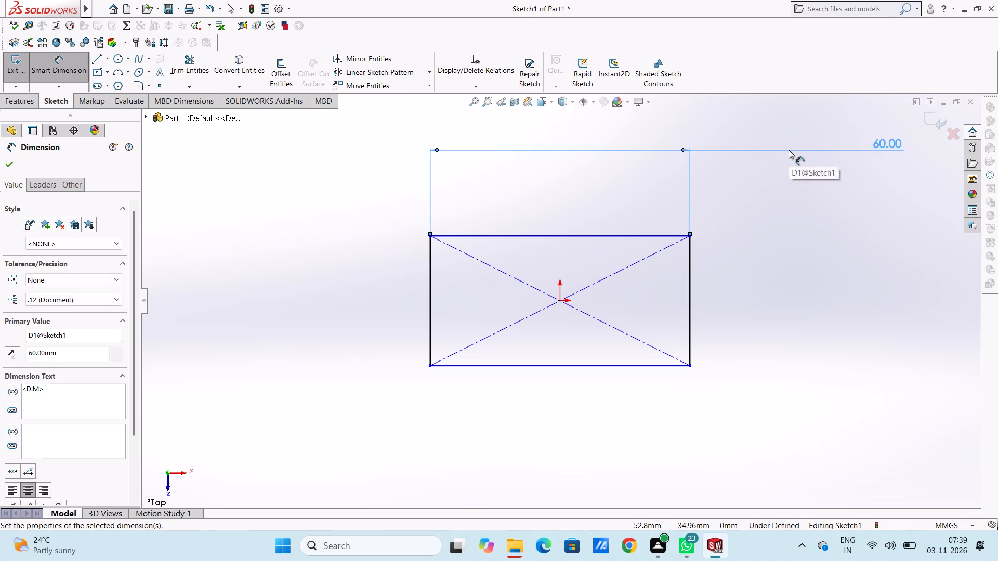
{"action": "left_click", "coordinate": [783, 233]}
Dimension the rectangle's vertical edge at 120 mm and leave the Smart Dimension tool.
{"action": "left_click", "coordinate": [691, 289]}
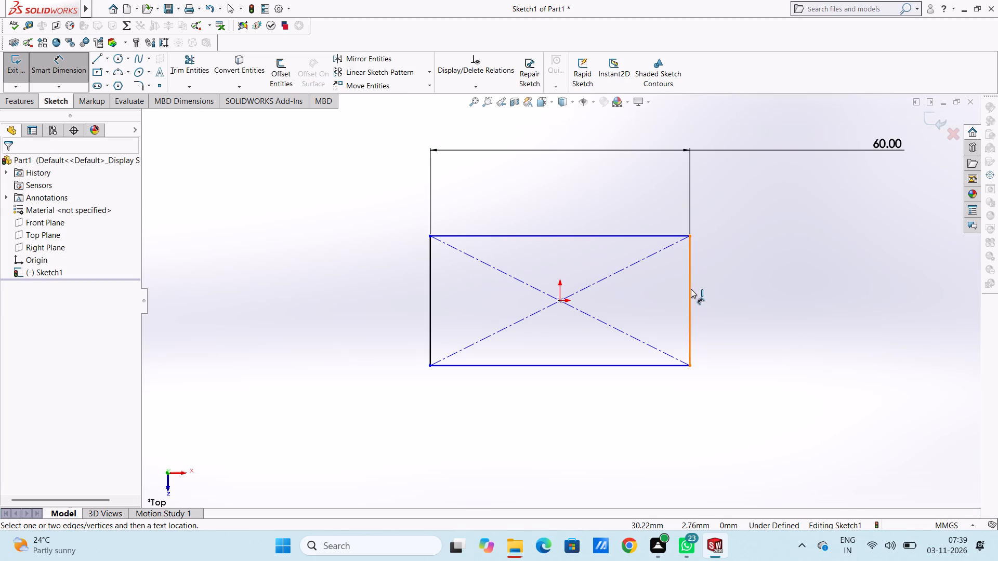
{"action": "left_click", "coordinate": [874, 294]}
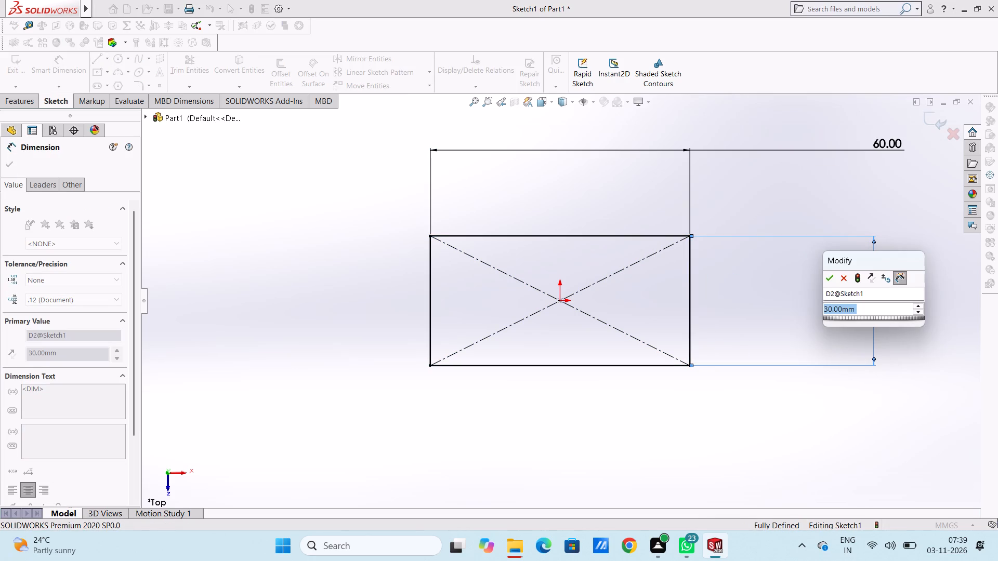
{"action": "type", "text": "120"}
{"action": "key", "text": "Return"}
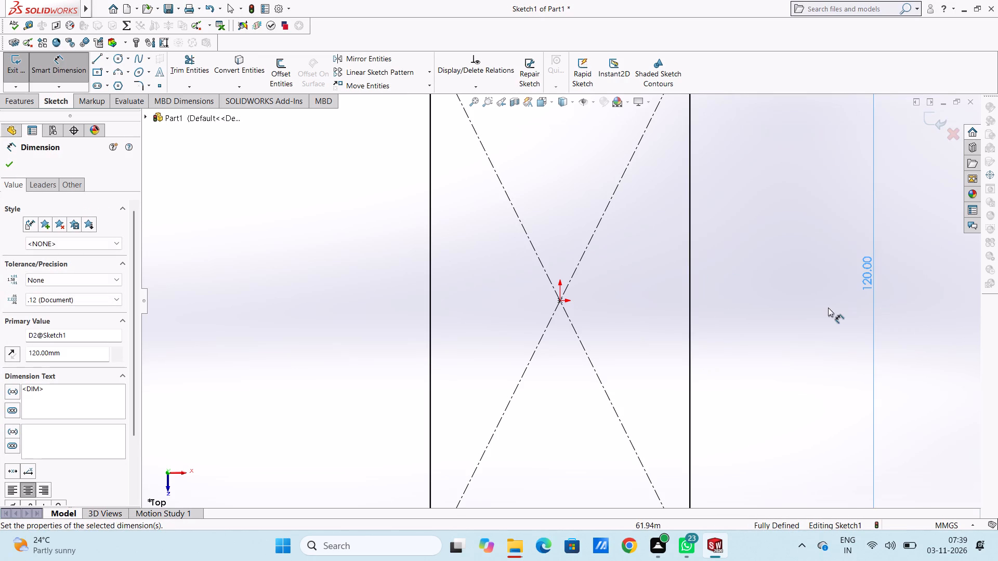
{"action": "left_click", "coordinate": [728, 342]}
{"action": "scroll", "coordinate": [728, 342], "scroll_direction": "down", "scroll_amount": 3}
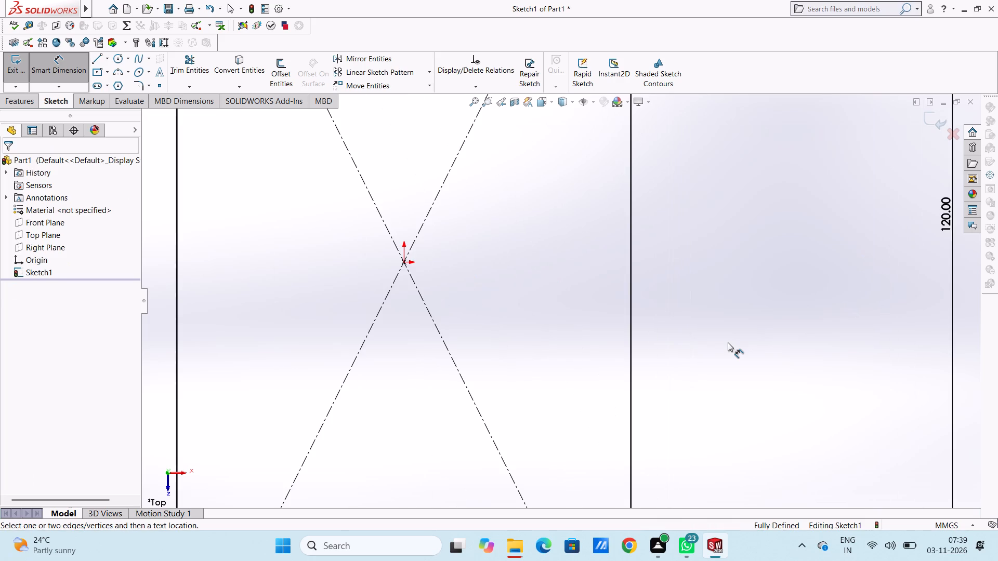
{"action": "scroll", "coordinate": [728, 342], "scroll_direction": "up", "scroll_amount": 11}
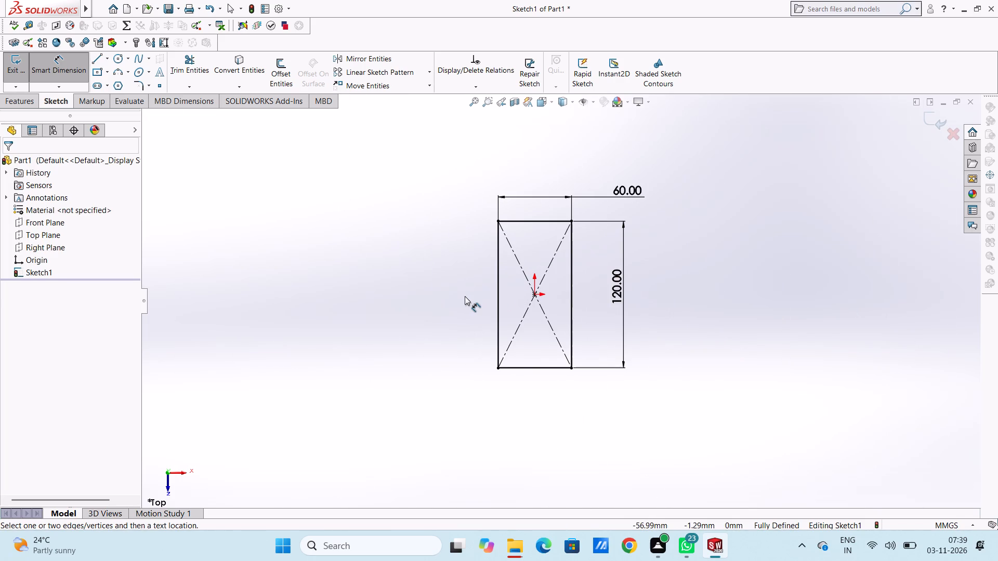
{"action": "key", "text": "ctrl+7"}
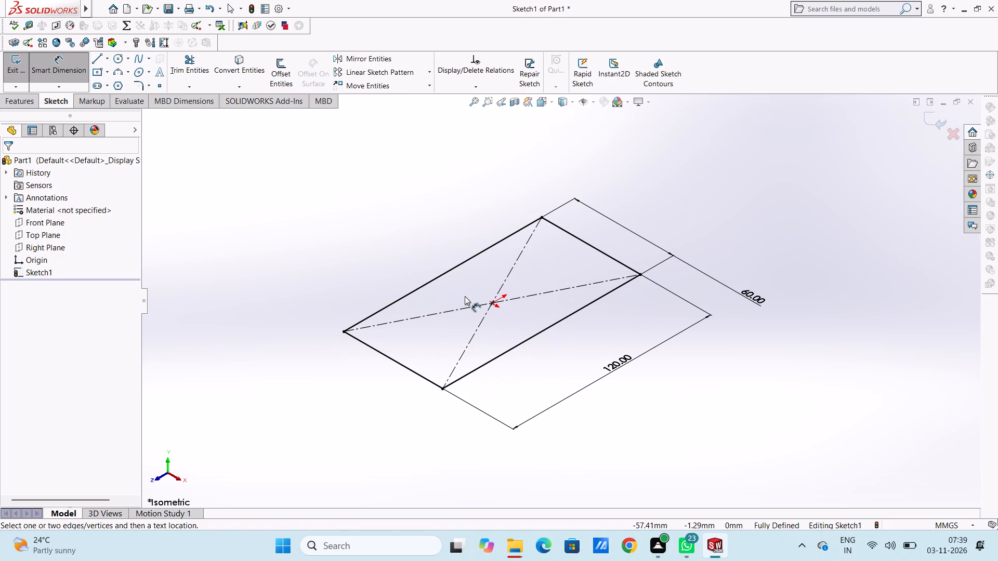
{"action": "key", "text": "ctrl+5"}
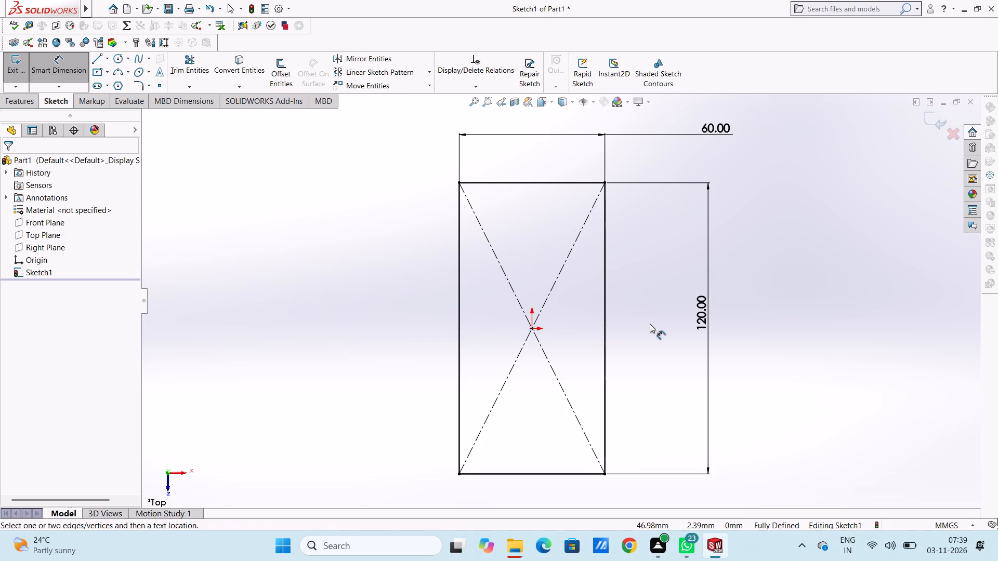
{"action": "scroll", "coordinate": [605, 409], "scroll_direction": "up", "scroll_amount": 2}
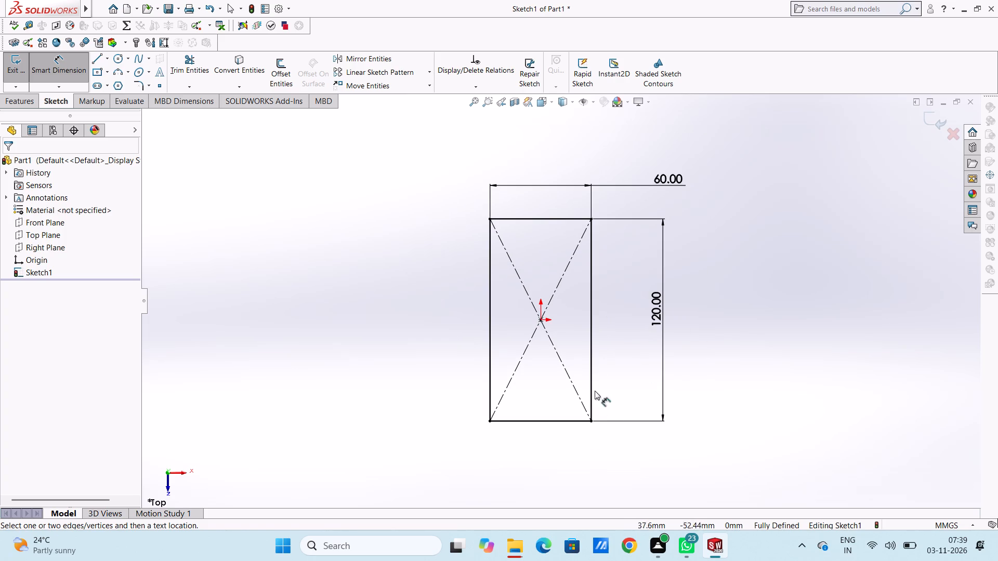
{"action": "scroll", "coordinate": [570, 313], "scroll_direction": "down", "scroll_amount": 1}
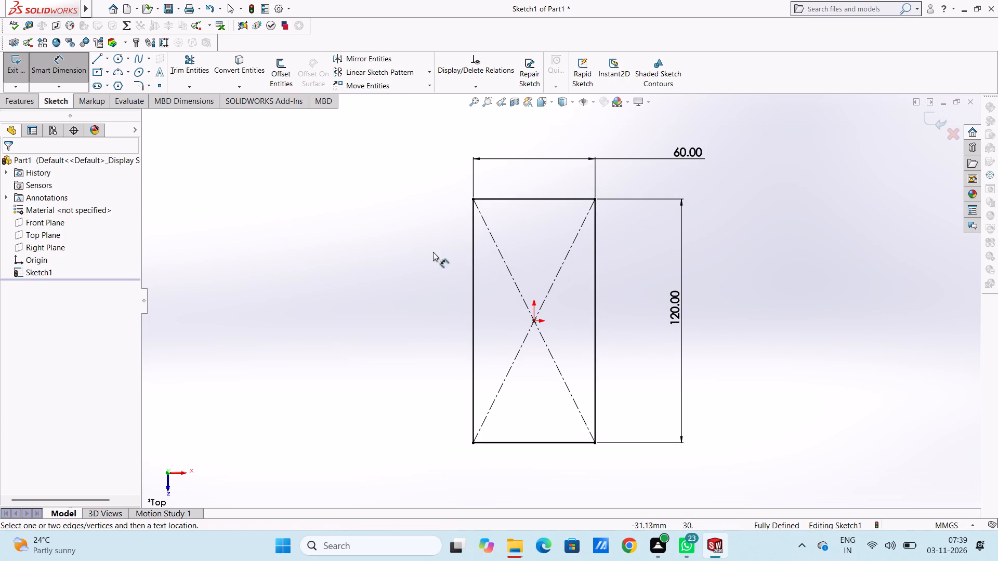
{"action": "left_click", "coordinate": [69, 66]}
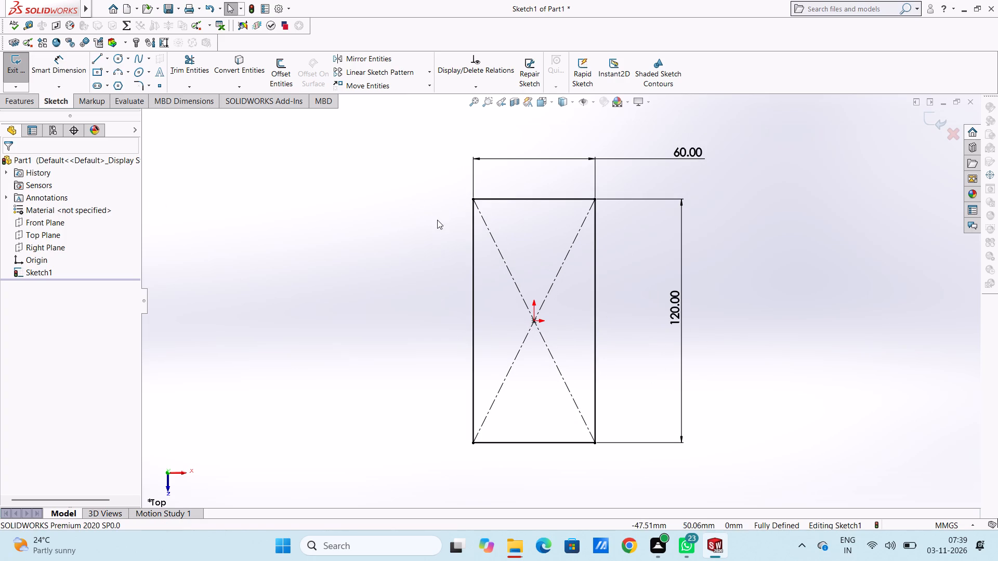
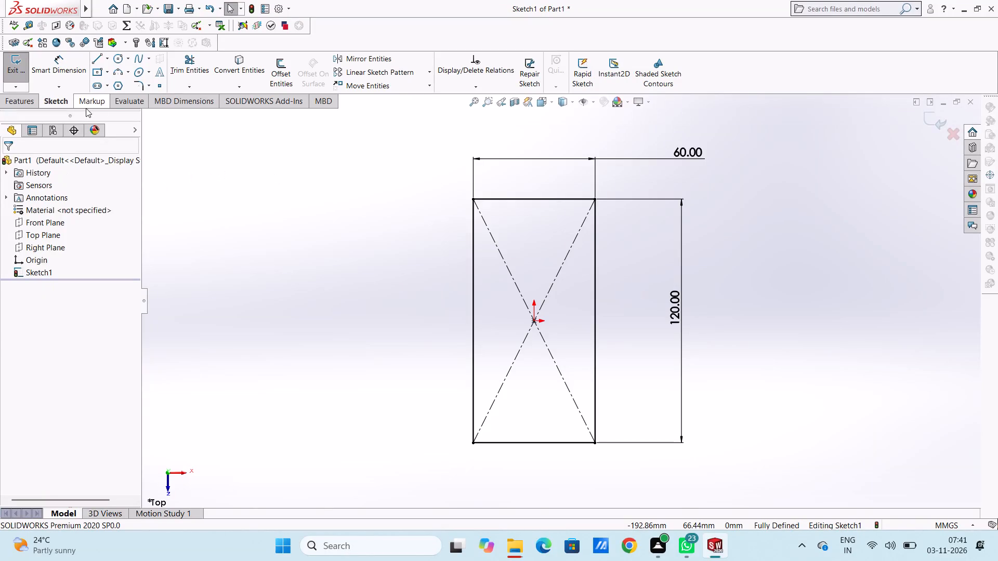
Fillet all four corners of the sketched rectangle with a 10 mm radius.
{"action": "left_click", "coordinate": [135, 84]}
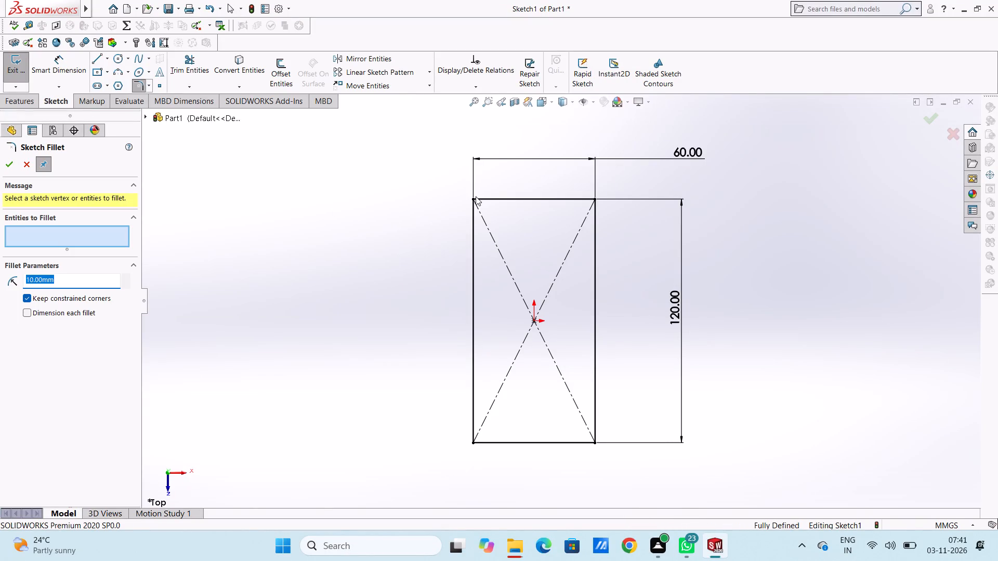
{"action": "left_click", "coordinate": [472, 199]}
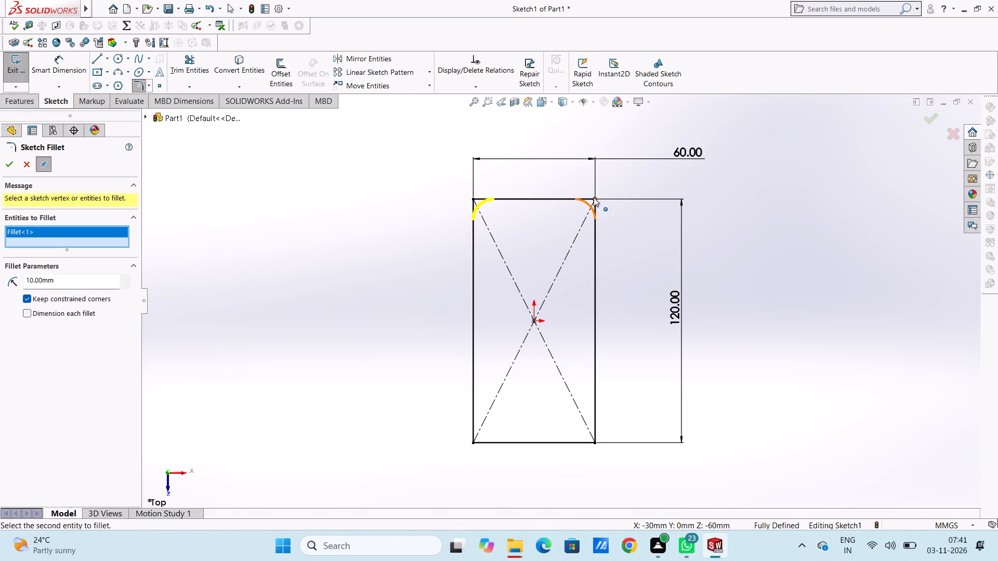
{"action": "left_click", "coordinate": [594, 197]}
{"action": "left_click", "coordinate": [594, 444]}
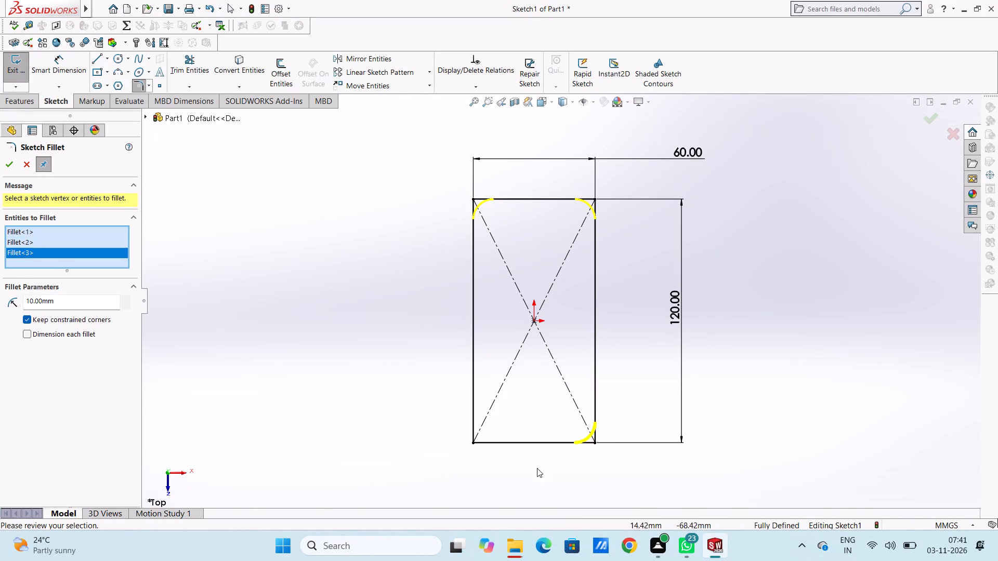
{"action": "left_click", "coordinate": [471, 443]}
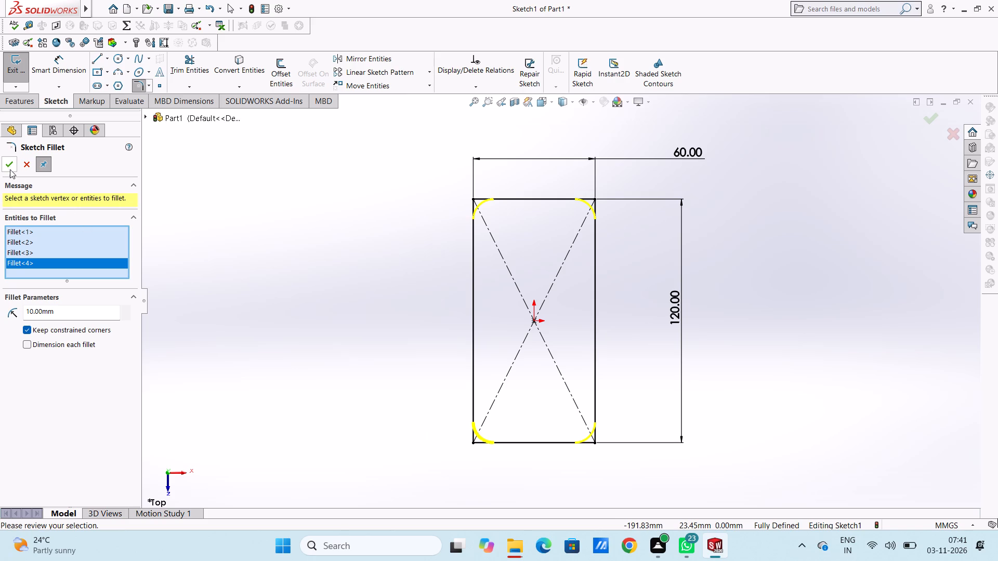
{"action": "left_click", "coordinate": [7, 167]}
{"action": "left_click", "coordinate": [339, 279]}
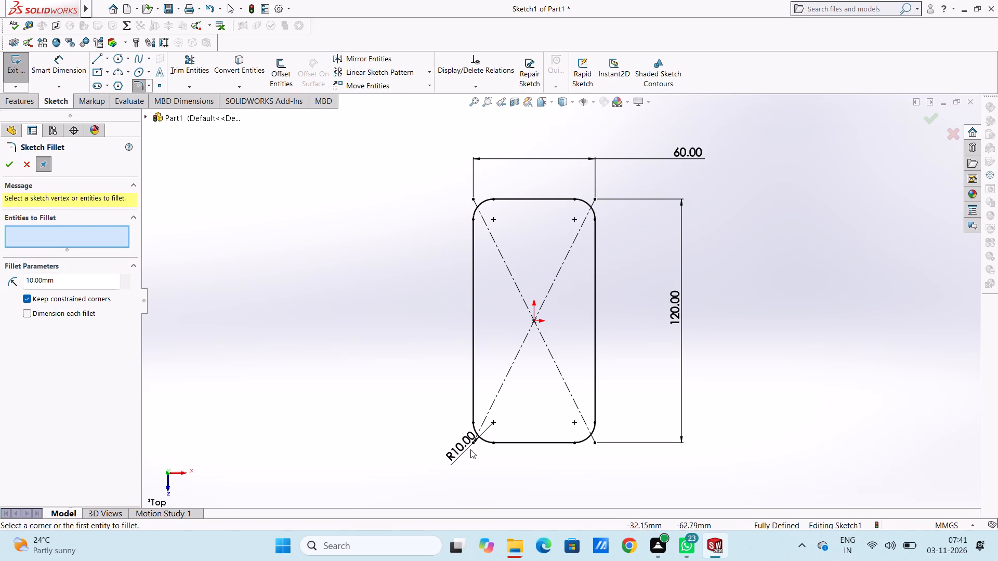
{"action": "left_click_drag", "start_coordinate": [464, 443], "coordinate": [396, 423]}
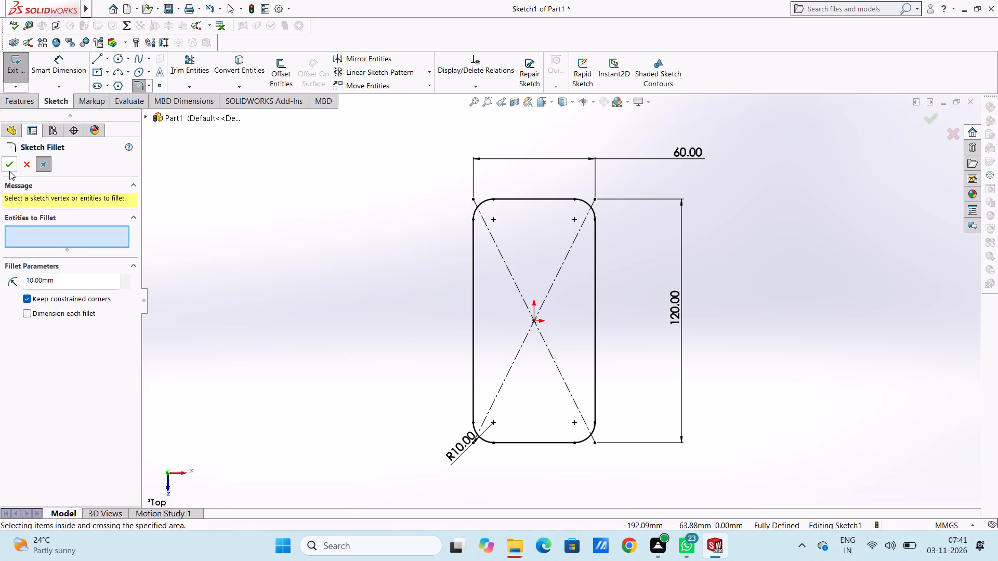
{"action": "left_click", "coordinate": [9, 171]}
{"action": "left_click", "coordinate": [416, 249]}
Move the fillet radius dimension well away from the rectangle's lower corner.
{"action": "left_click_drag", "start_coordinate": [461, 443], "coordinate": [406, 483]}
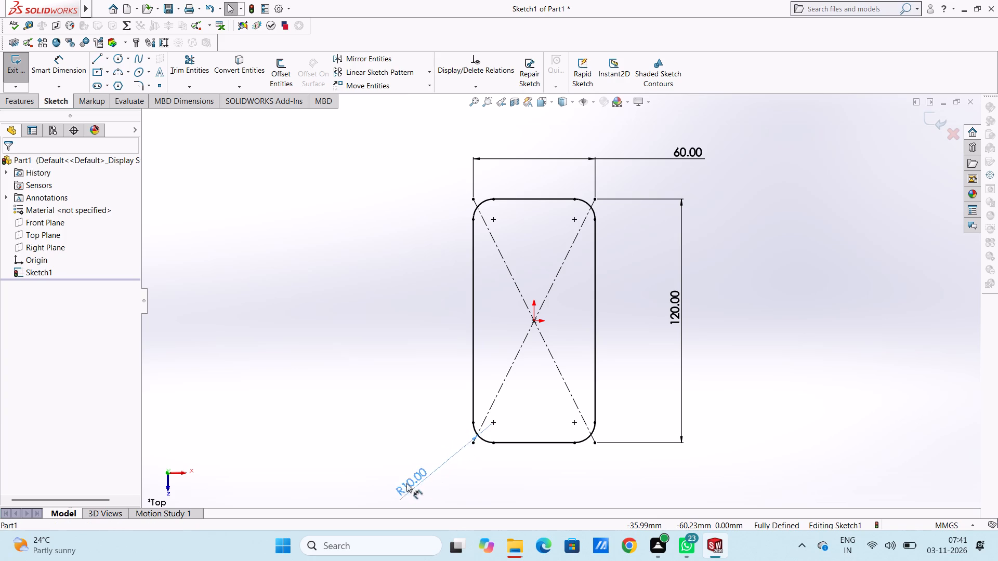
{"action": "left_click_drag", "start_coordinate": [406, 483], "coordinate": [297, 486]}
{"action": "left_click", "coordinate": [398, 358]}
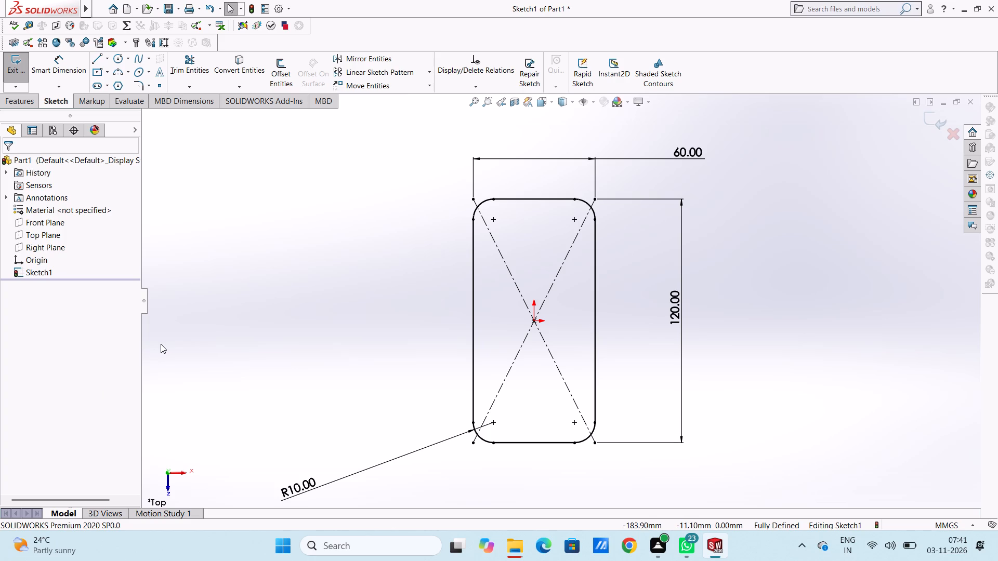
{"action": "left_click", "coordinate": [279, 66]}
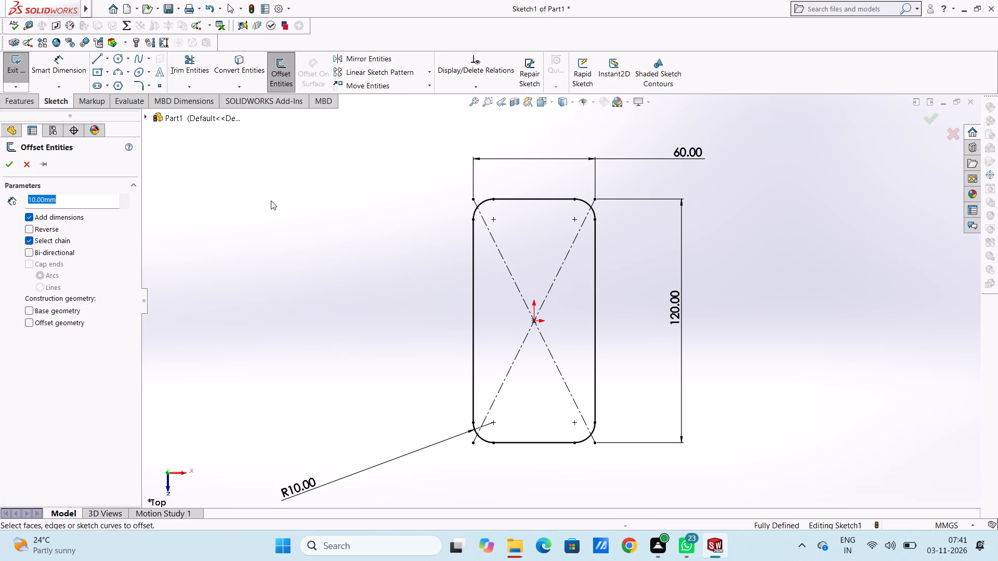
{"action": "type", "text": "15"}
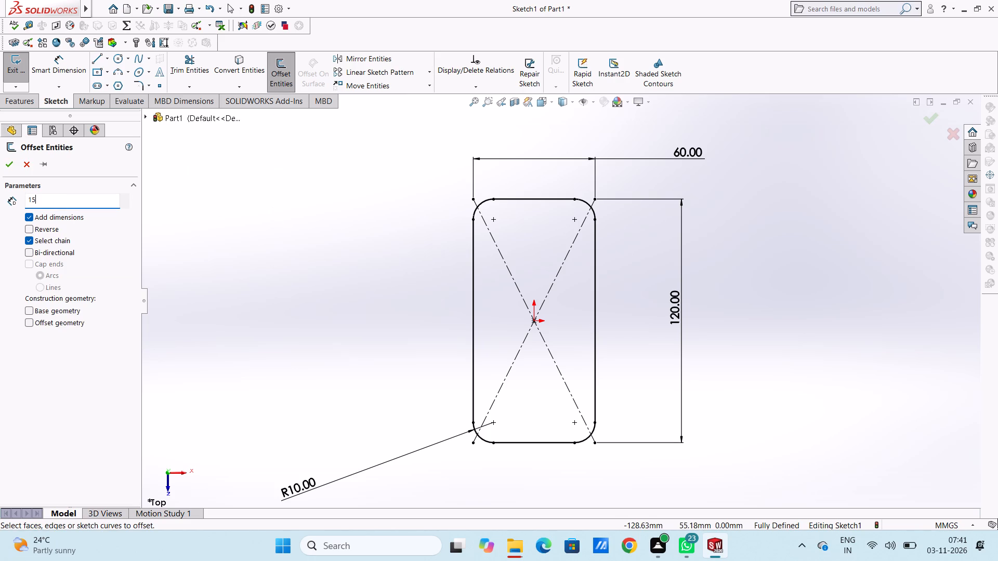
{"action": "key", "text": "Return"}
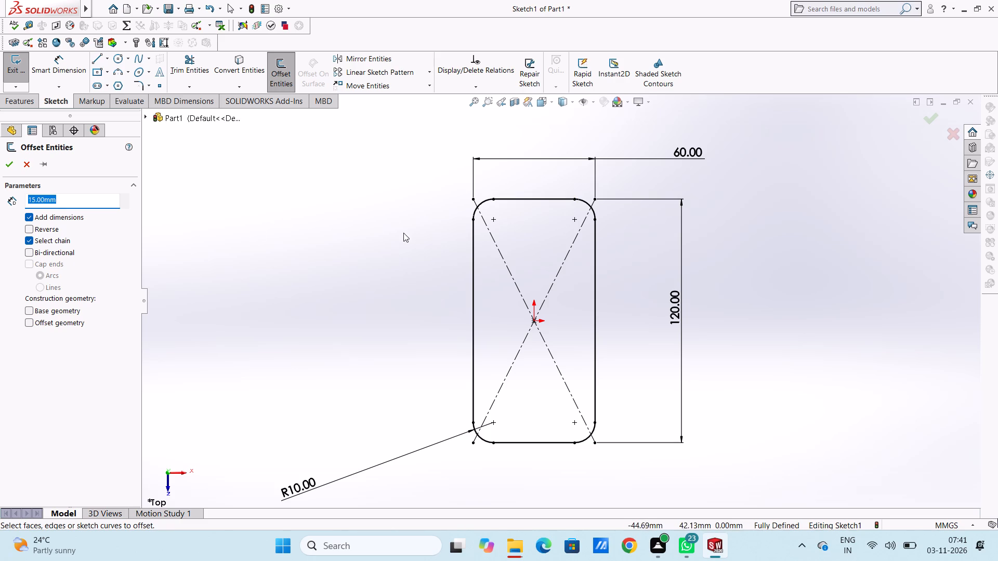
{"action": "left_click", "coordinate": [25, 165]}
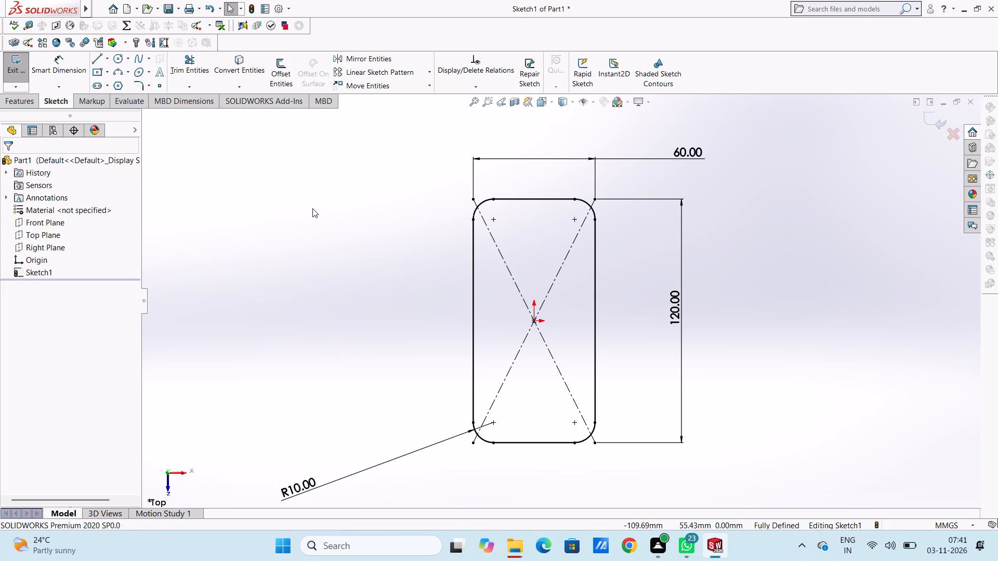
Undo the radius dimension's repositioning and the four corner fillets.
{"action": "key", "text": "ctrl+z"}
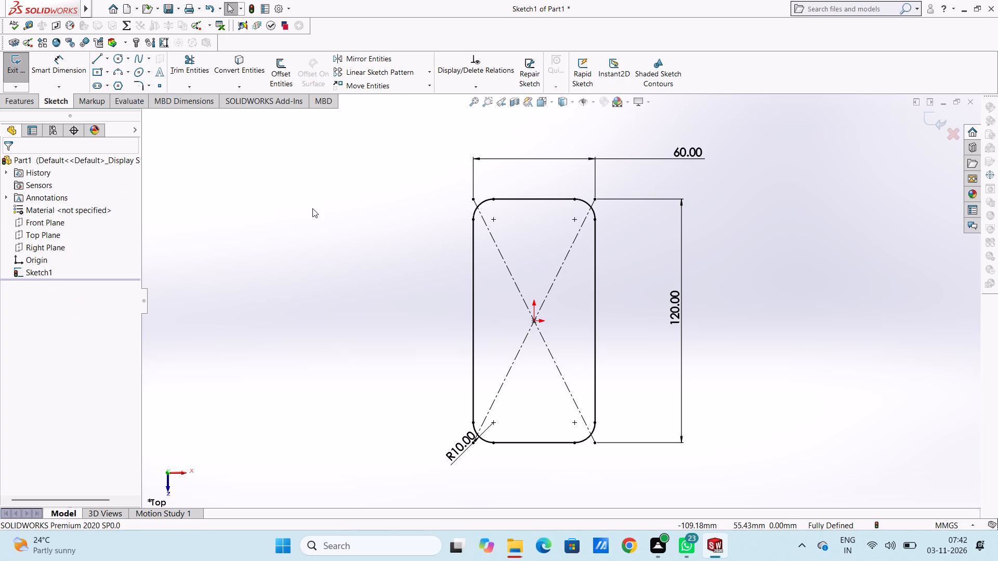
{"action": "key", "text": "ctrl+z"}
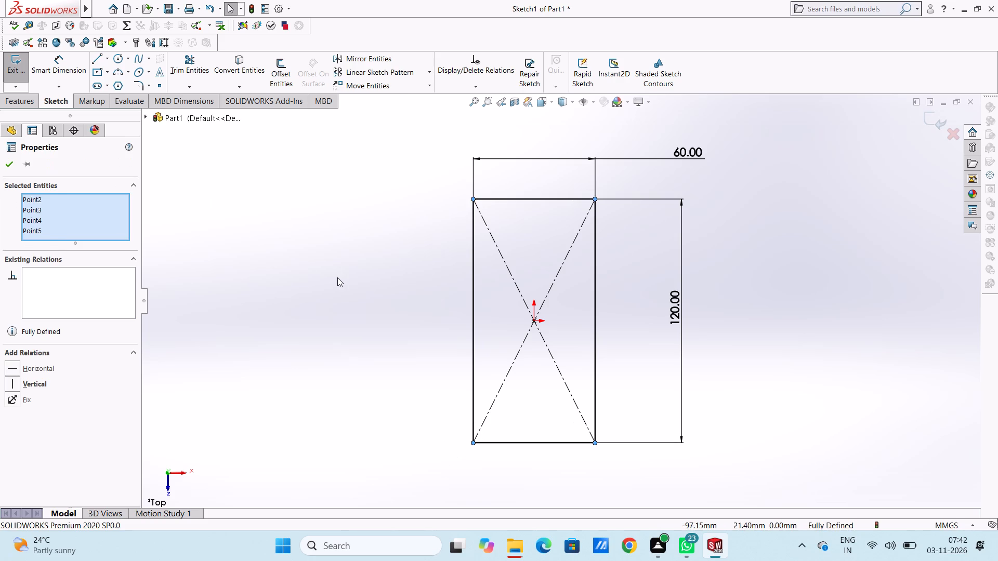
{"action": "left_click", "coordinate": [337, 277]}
Offset only the rectangle's upper edge 15 mm inward, with chain selection off and the offset dimension added.
{"action": "left_click", "coordinate": [277, 69]}
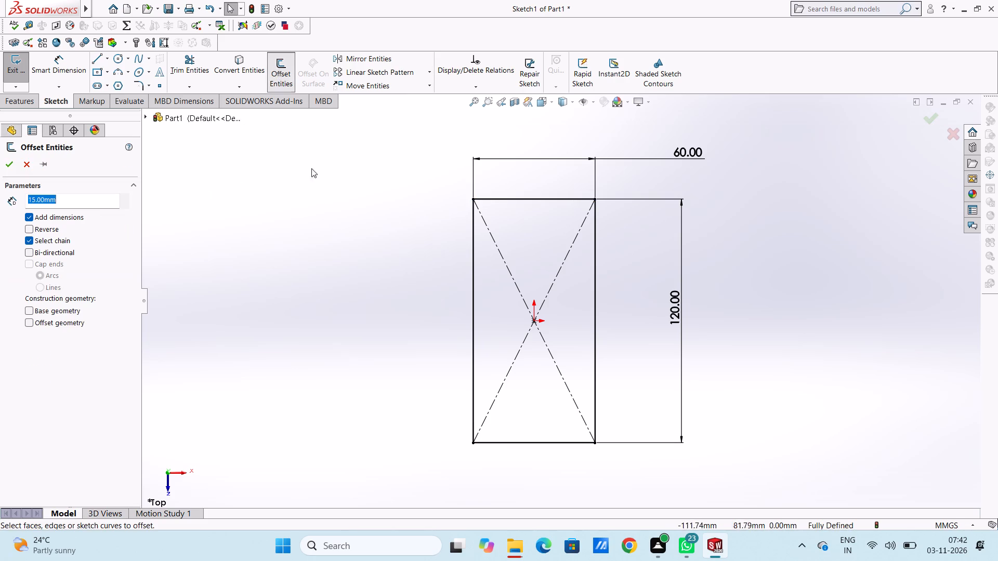
{"action": "left_click", "coordinate": [502, 195]}
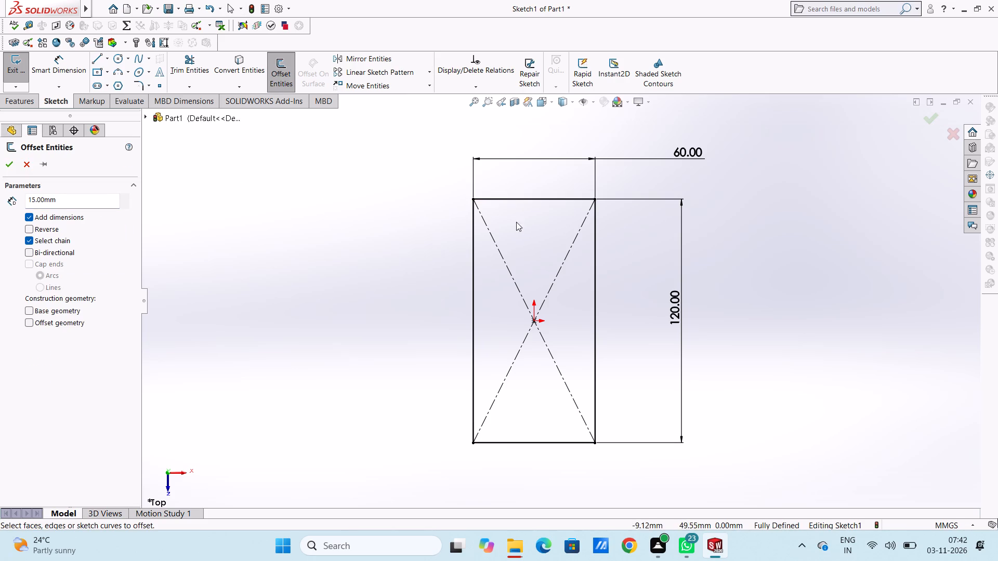
{"action": "left_click", "coordinate": [523, 198]}
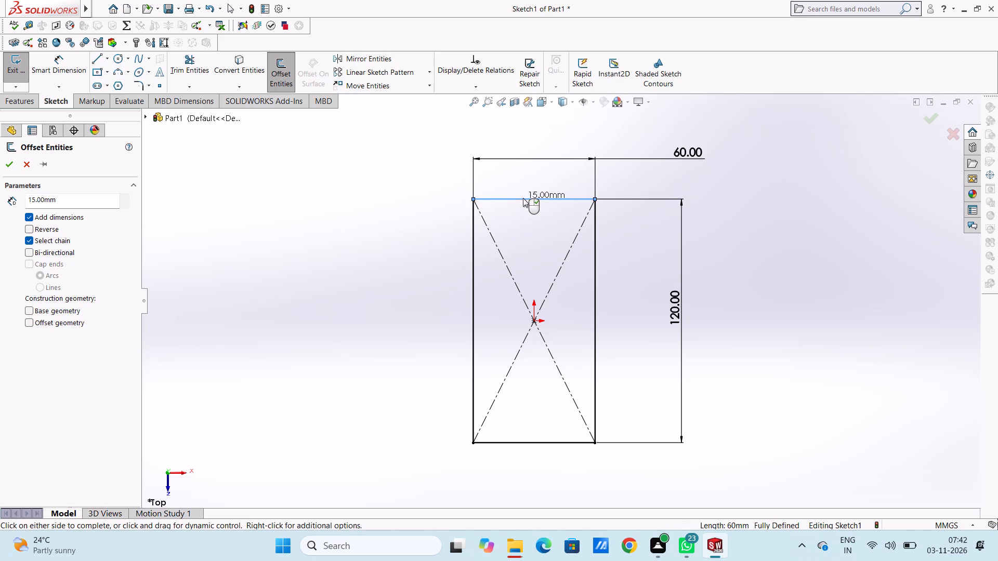
{"action": "left_click", "coordinate": [27, 239]}
{"action": "left_click", "coordinate": [28, 228]}
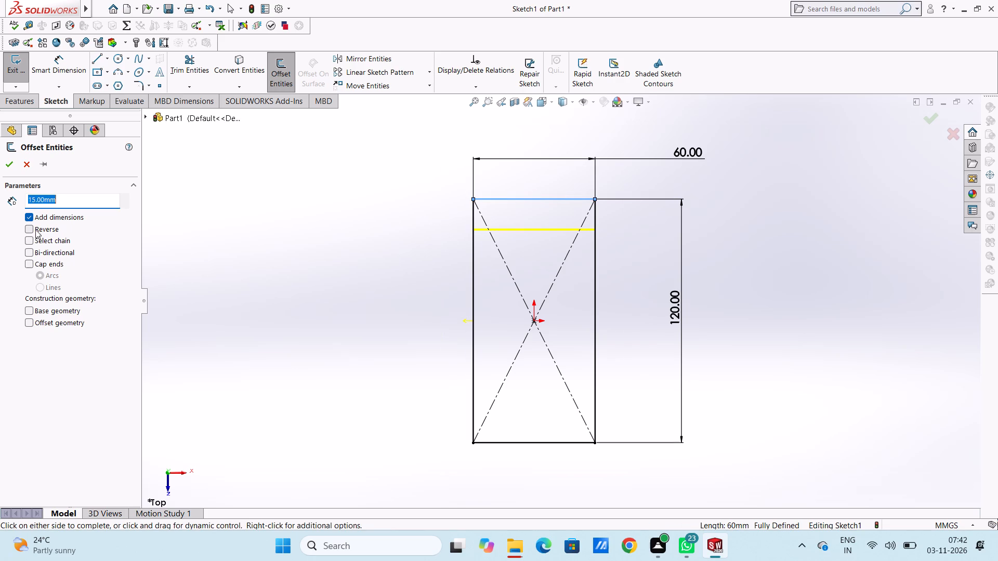
{"action": "left_click", "coordinate": [536, 445]}
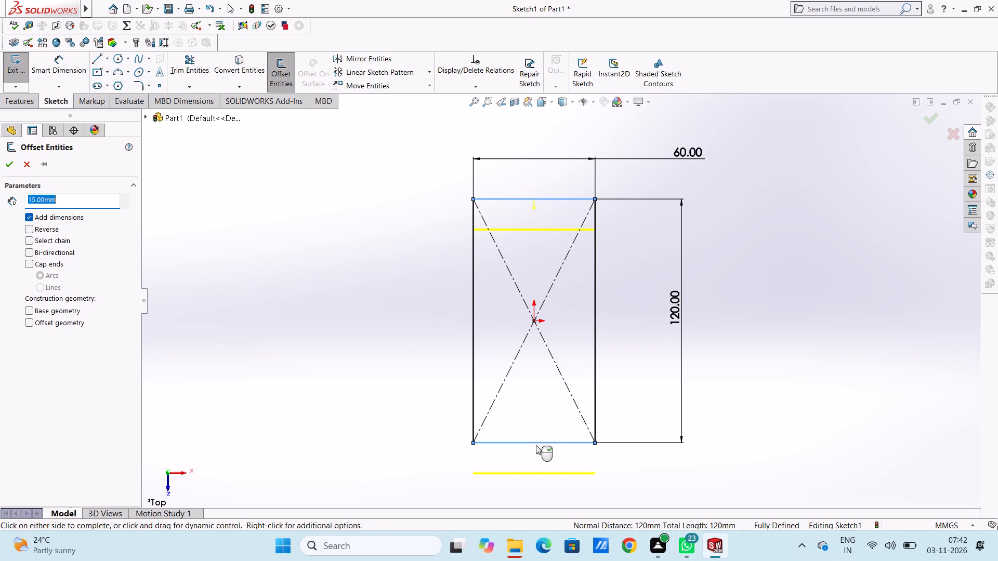
{"action": "left_click", "coordinate": [534, 444]}
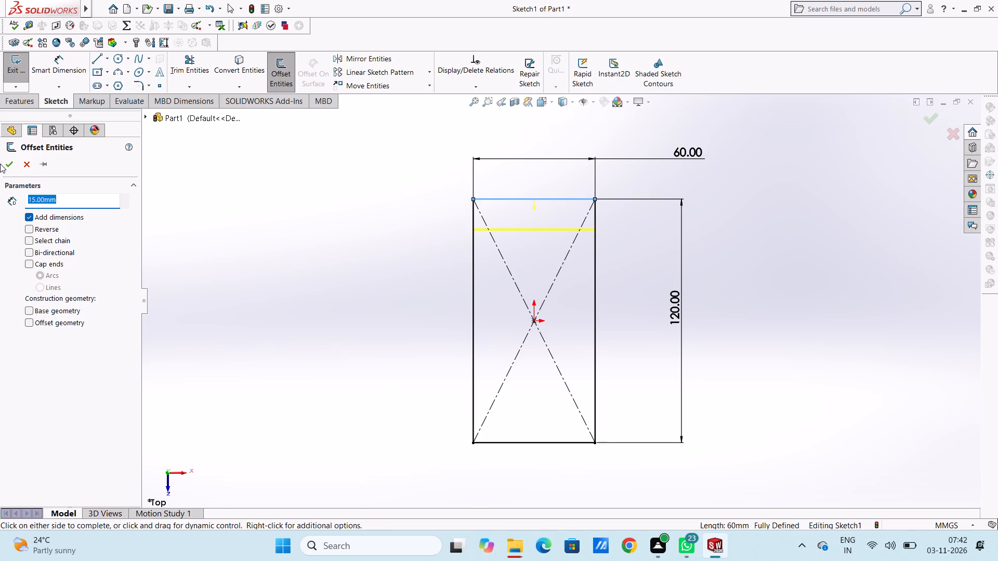
{"action": "left_click", "coordinate": [10, 163]}
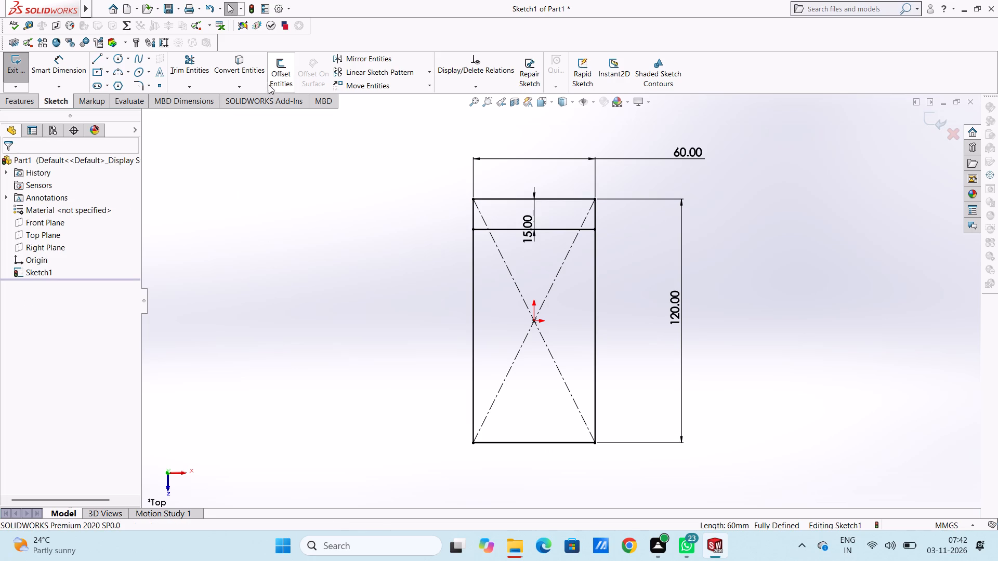
Offset the rectangle's lower edge 15 mm inward with the direction reversed.
{"action": "left_click", "coordinate": [271, 78]}
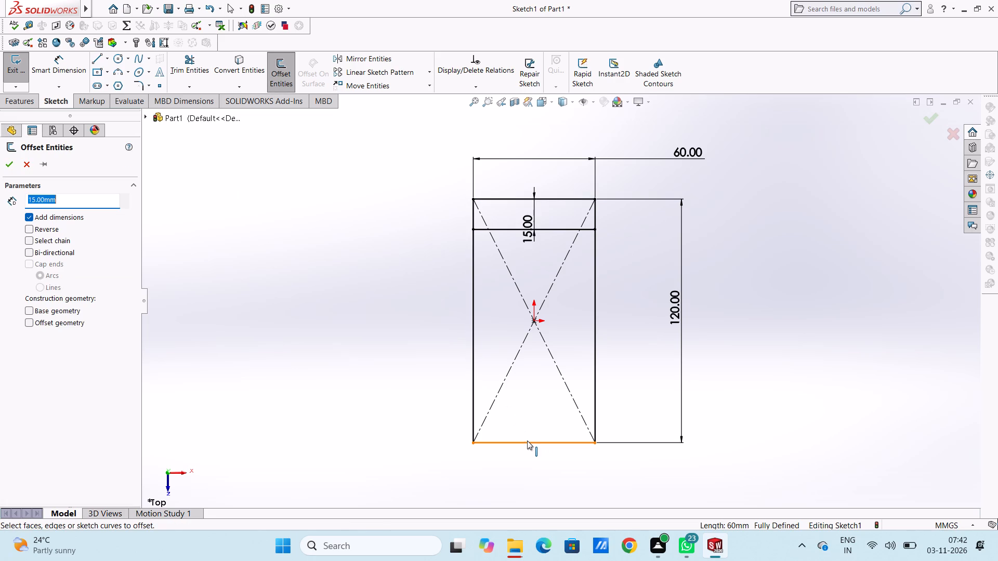
{"action": "left_click", "coordinate": [527, 441]}
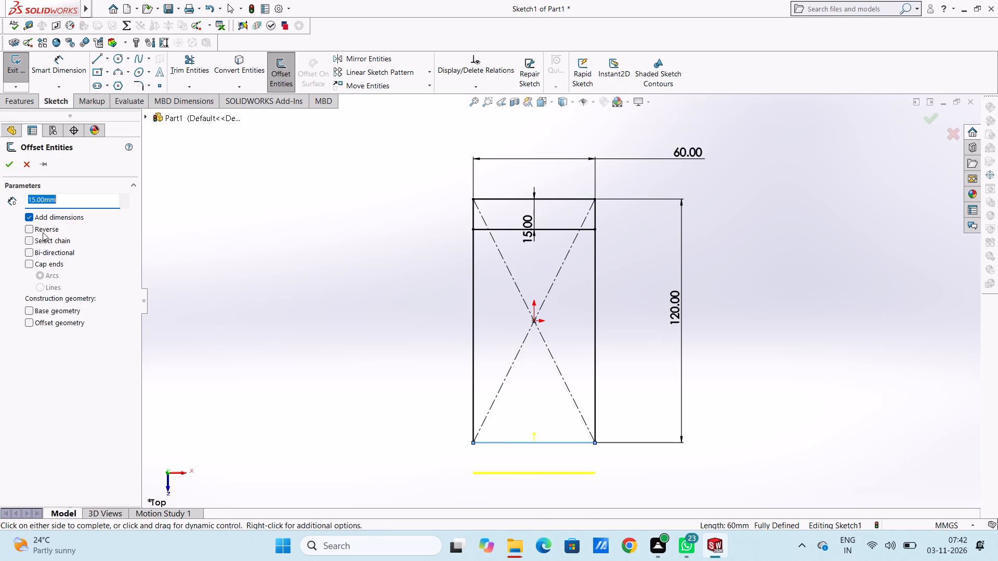
{"action": "left_click", "coordinate": [34, 228]}
{"action": "left_click", "coordinate": [12, 165]}
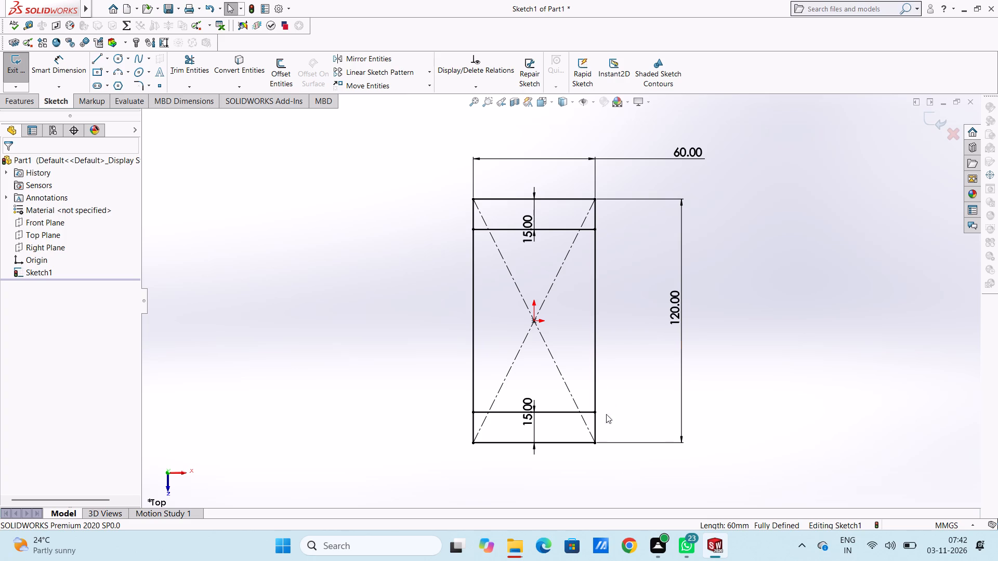
Offset the lower inner line 1.5 mm toward the rectangle's lower edge.
{"action": "scroll", "coordinate": [564, 431], "scroll_direction": "down", "scroll_amount": 3}
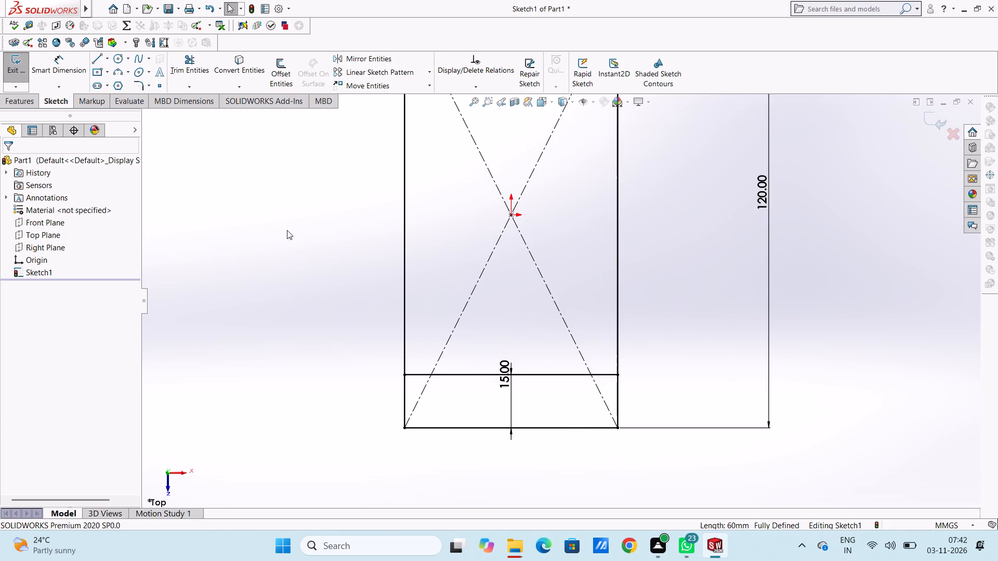
{"action": "left_click", "coordinate": [285, 64]}
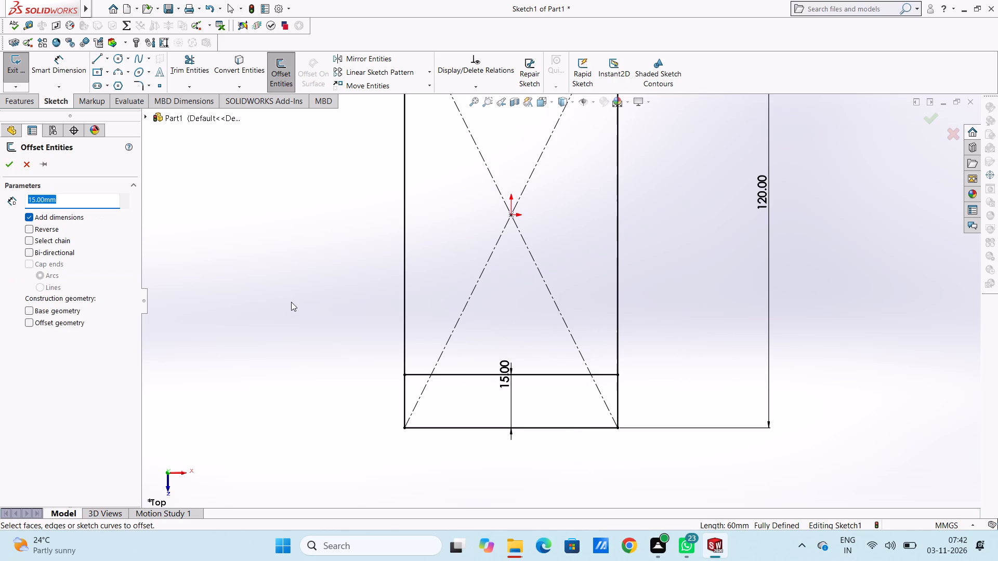
{"action": "type", "text": "1.5"}
{"action": "key", "text": "Return"}
{"action": "left_click", "coordinate": [486, 376]}
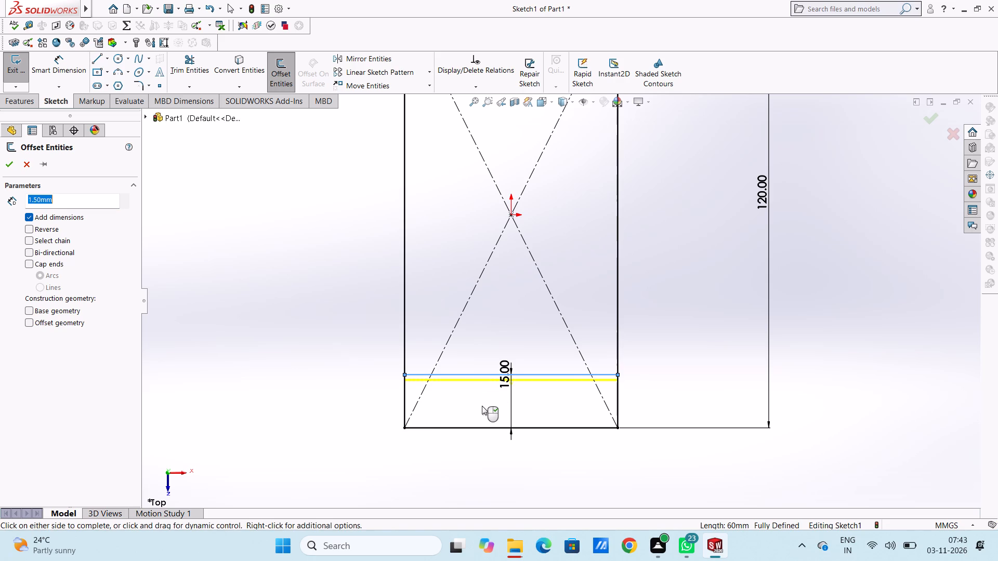
{"action": "left_click", "coordinate": [7, 165]}
Offset the upper inner line 1.5 mm toward the rectangle's upper edge, reversing the direction.
{"action": "scroll", "coordinate": [583, 245], "scroll_direction": "up", "scroll_amount": 5}
{"action": "scroll", "coordinate": [560, 177], "scroll_direction": "down", "scroll_amount": 4}
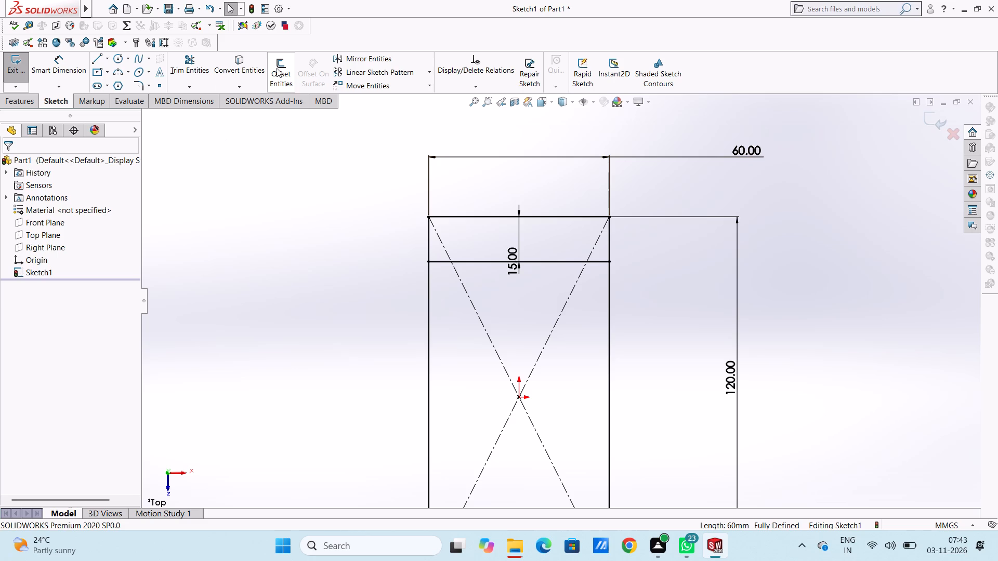
{"action": "left_click", "coordinate": [284, 77]}
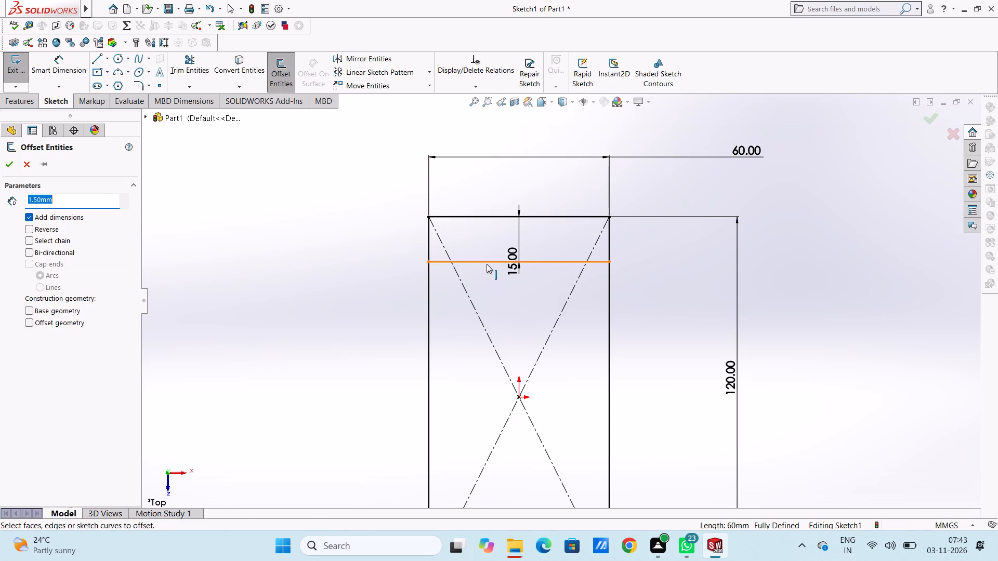
{"action": "left_click", "coordinate": [487, 264]}
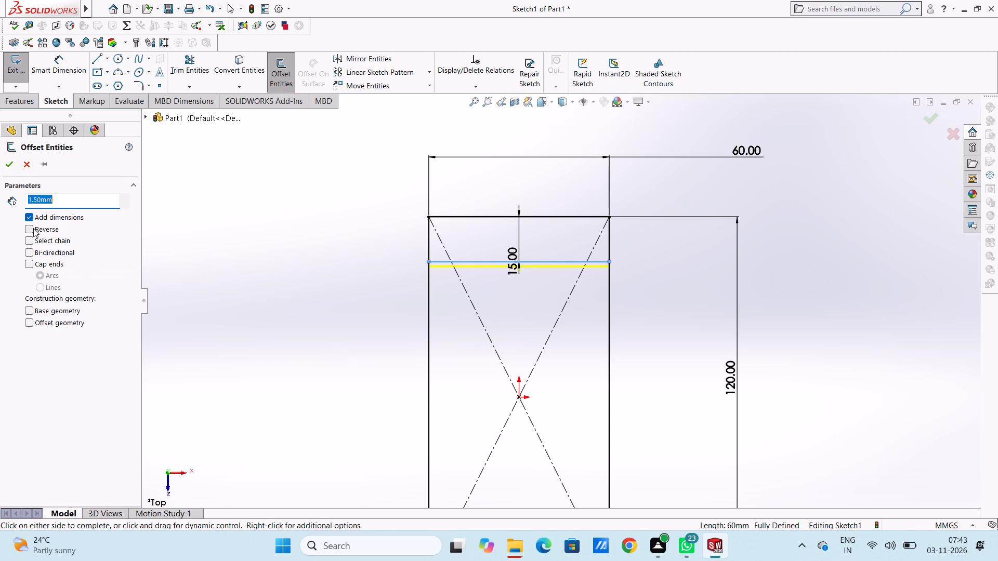
{"action": "left_click", "coordinate": [33, 229]}
{"action": "left_click_drag", "start_coordinate": [8, 167], "coordinate": [14, 171]}
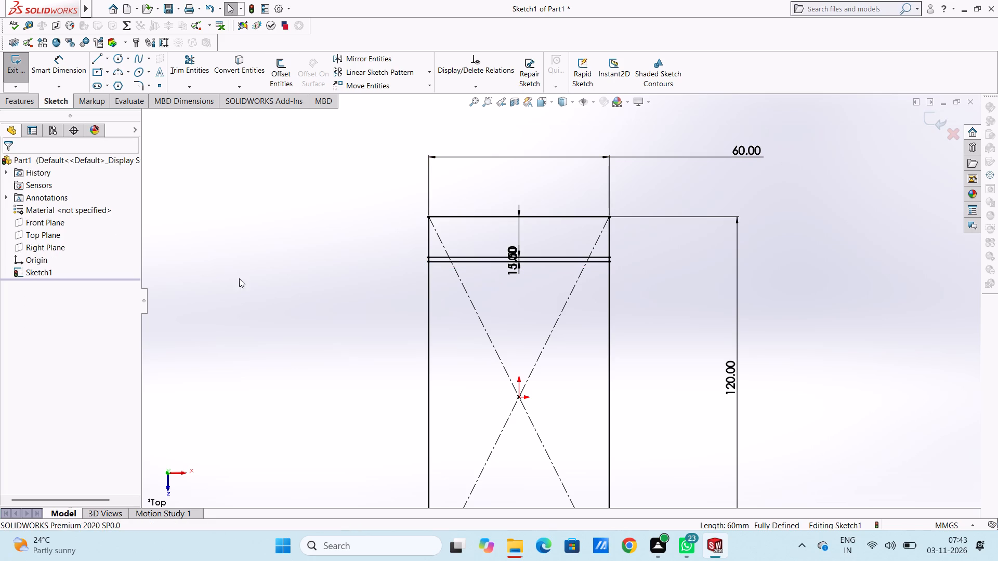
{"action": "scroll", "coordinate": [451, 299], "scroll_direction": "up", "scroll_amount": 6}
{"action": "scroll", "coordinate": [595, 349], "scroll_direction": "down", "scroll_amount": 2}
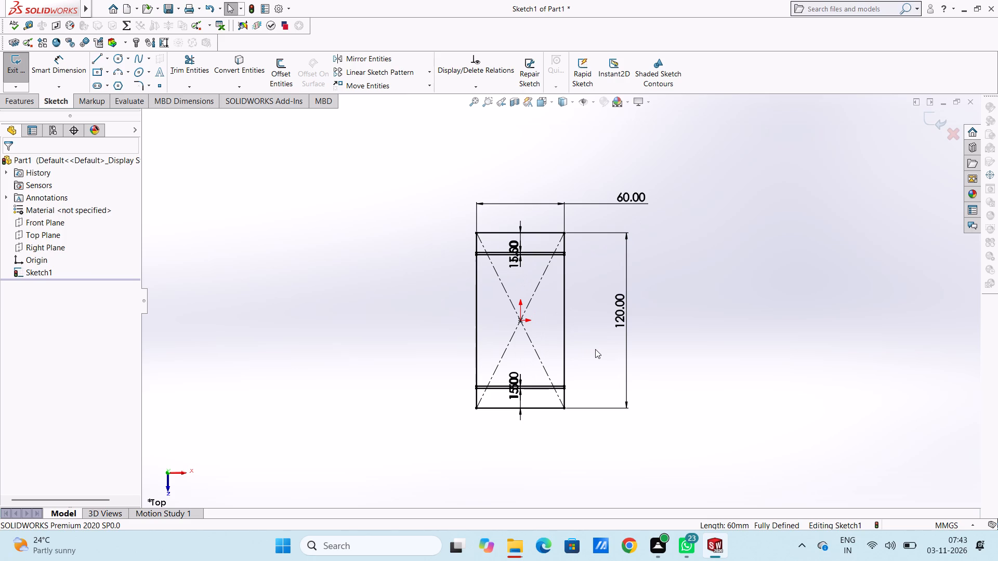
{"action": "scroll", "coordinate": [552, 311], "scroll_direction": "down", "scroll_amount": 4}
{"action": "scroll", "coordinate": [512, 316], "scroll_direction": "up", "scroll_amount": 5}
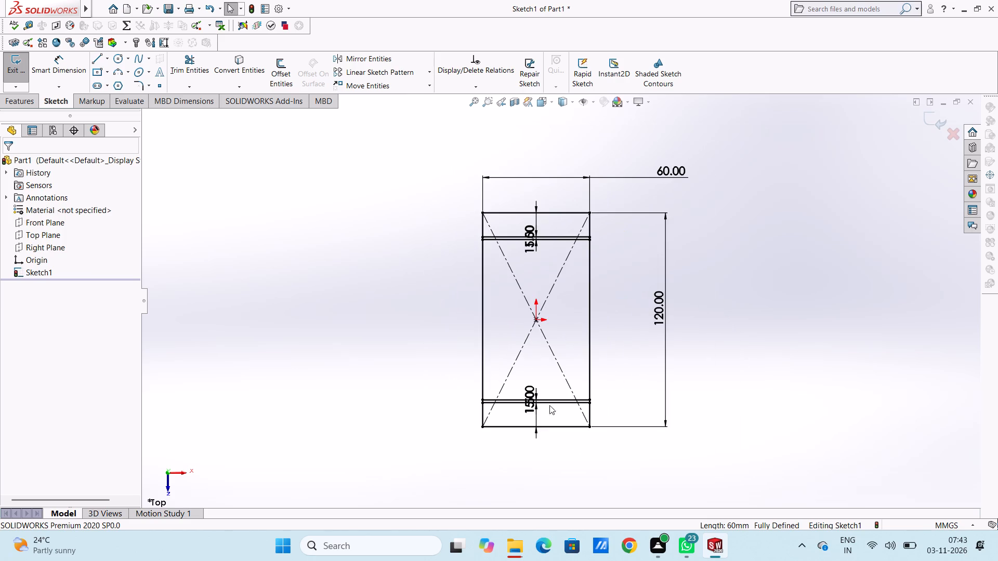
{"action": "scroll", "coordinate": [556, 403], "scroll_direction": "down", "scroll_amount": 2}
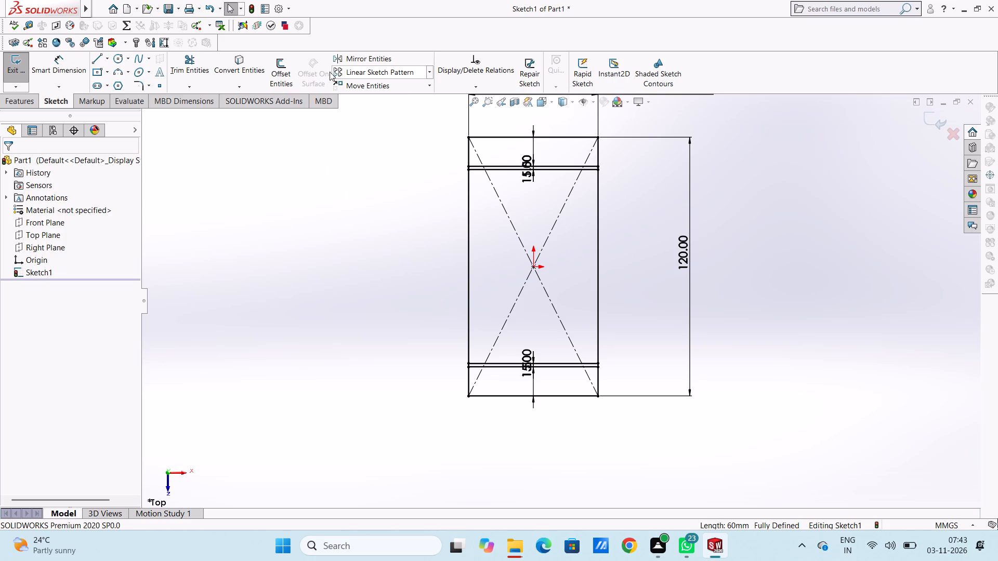
Offset the rectangle's left long edge 4 mm inward, reversing the direction and keeping the offset dimension.
{"action": "left_click", "coordinate": [282, 62]}
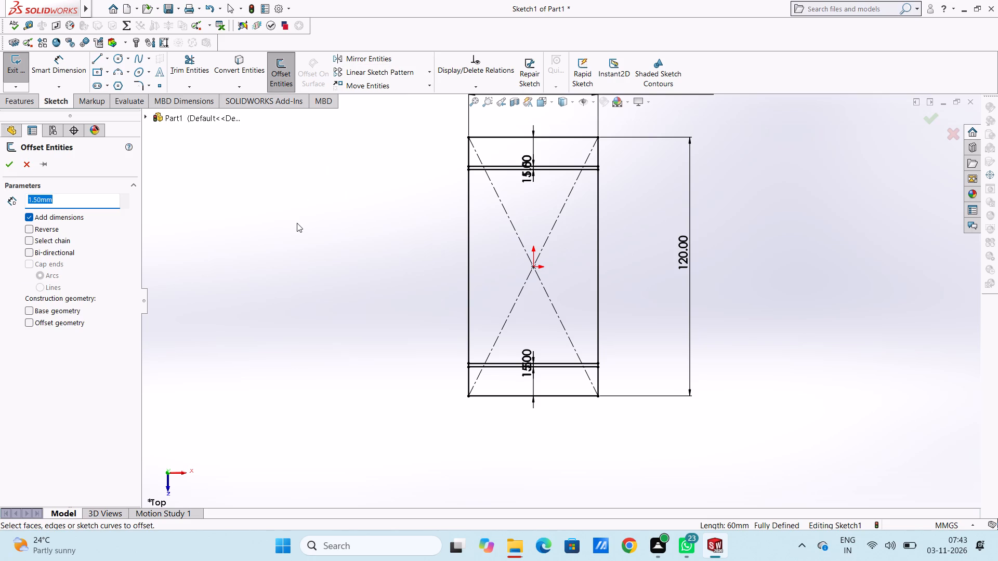
{"action": "key", "text": "4"}
{"action": "key", "text": "Return"}
{"action": "left_click", "coordinate": [468, 258]}
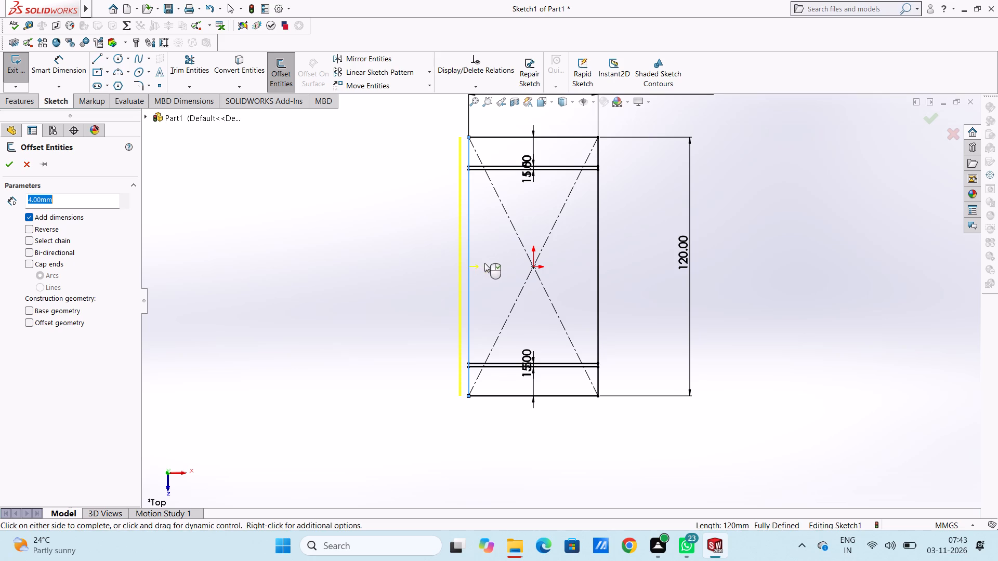
{"action": "left_click", "coordinate": [29, 228]}
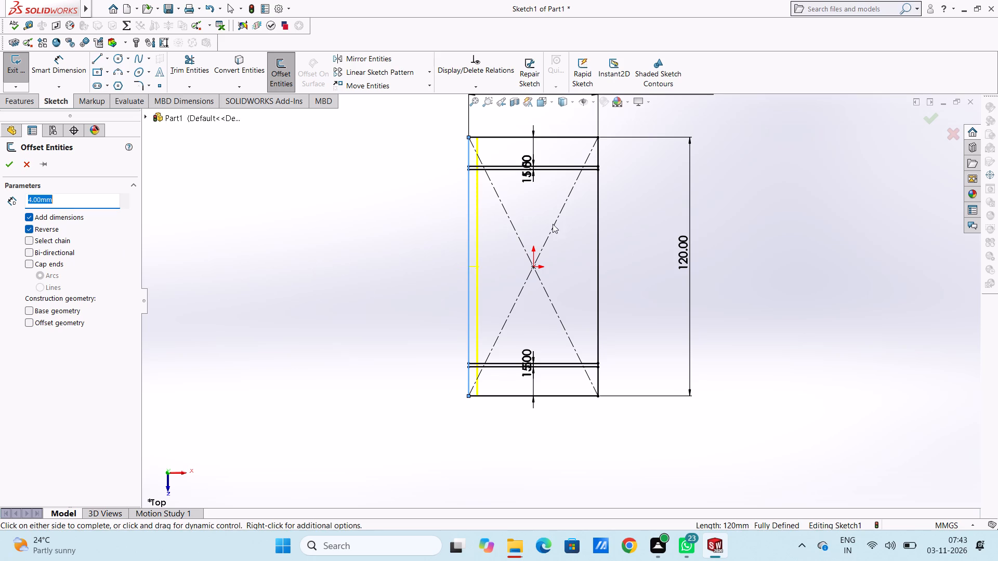
{"action": "left_click", "coordinate": [597, 219]}
{"action": "left_click", "coordinate": [597, 219]}
{"action": "left_click", "coordinate": [8, 168]}
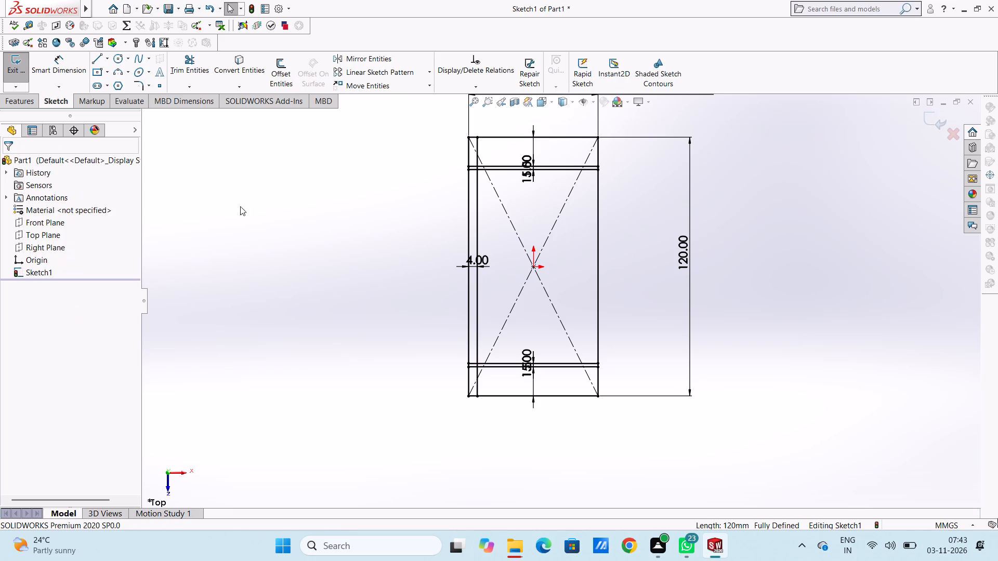
Offset the rectangle's right long edge 4 mm inward with the offset dimension added.
{"action": "left_click", "coordinate": [283, 73]}
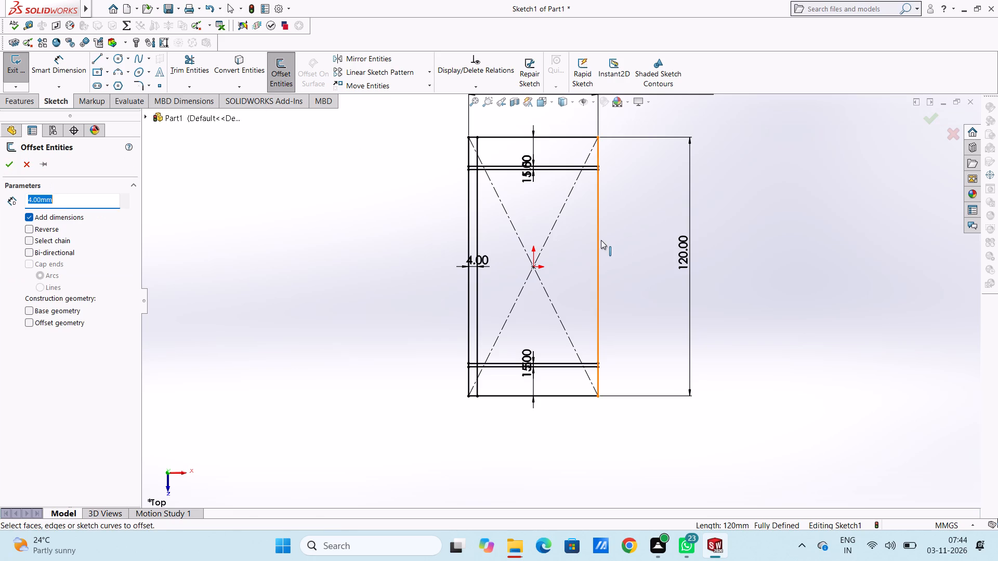
{"action": "left_click", "coordinate": [601, 239]}
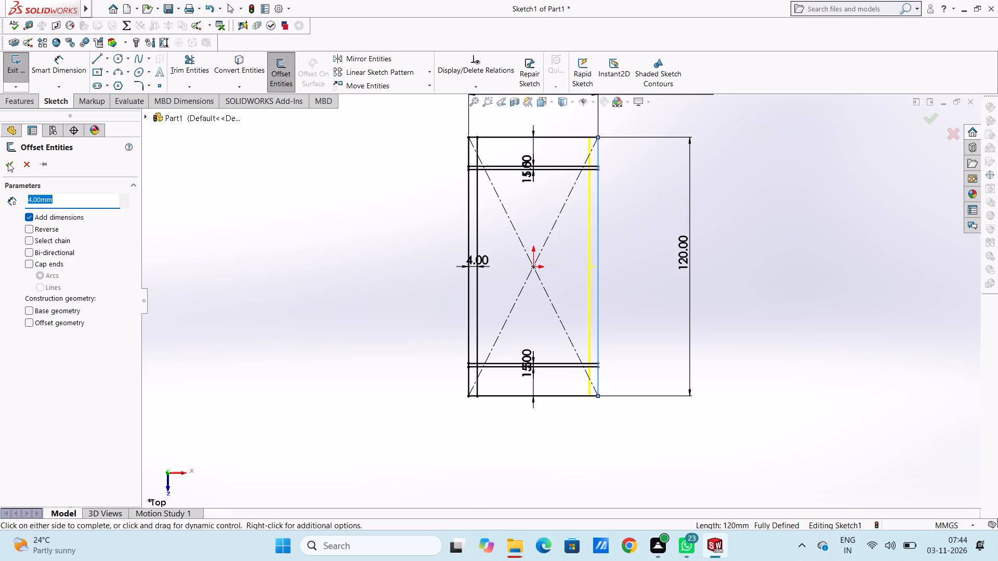
{"action": "left_click", "coordinate": [11, 170]}
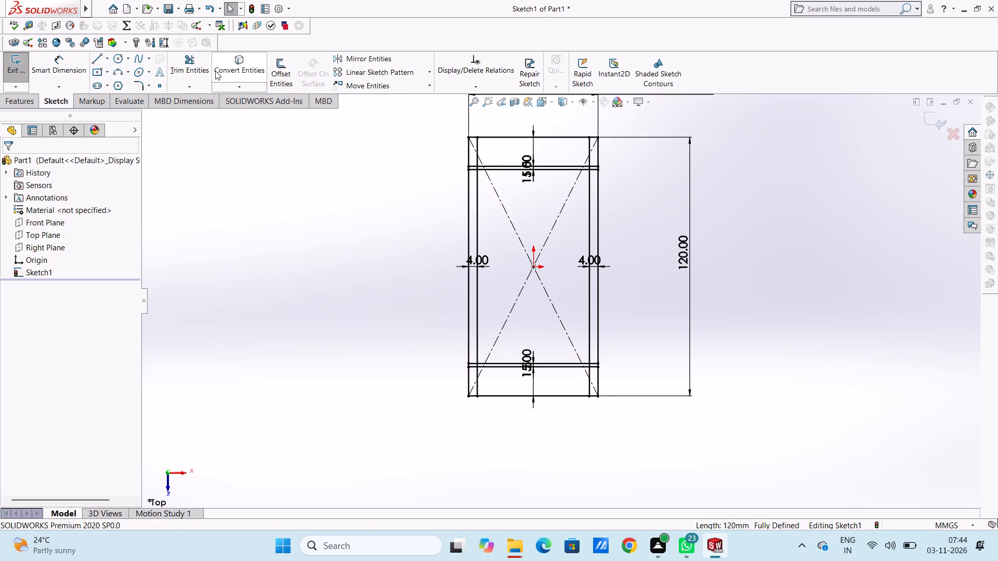
Trim the excess offset lines around the upper-left notch with Trim to closest, leaving its 4 x 1.5 mm outline at the left edge.
{"action": "left_click", "coordinate": [190, 69]}
{"action": "scroll", "coordinate": [500, 131], "scroll_direction": "down", "scroll_amount": 3}
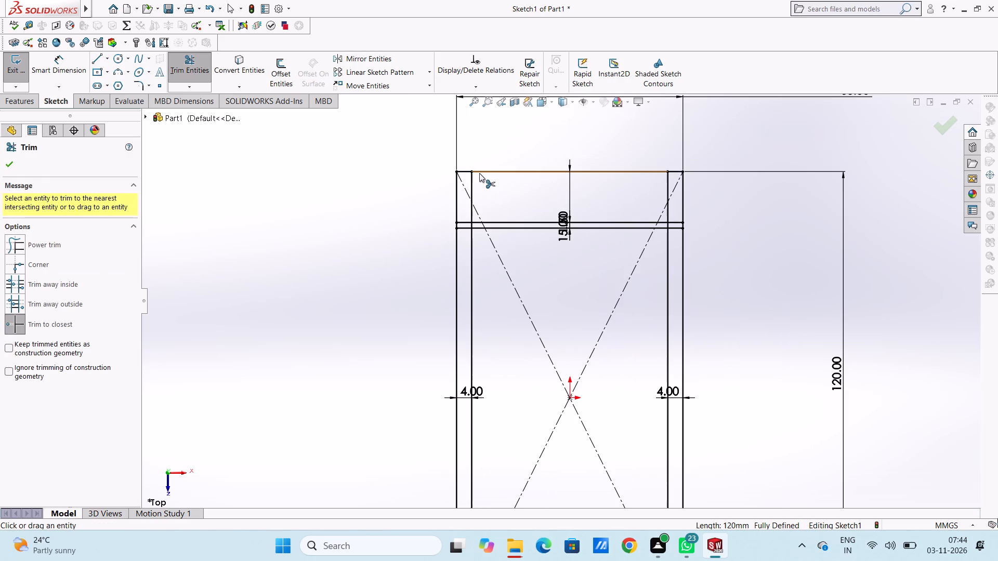
{"action": "left_click", "coordinate": [475, 179]}
{"action": "left_click", "coordinate": [471, 212]}
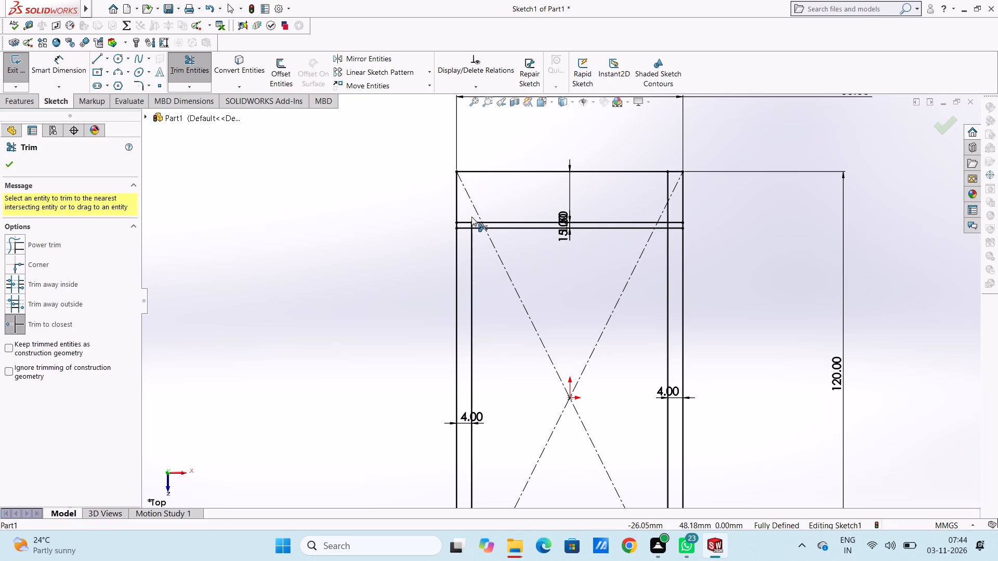
{"action": "left_click", "coordinate": [503, 221]}
{"action": "left_click", "coordinate": [504, 228]}
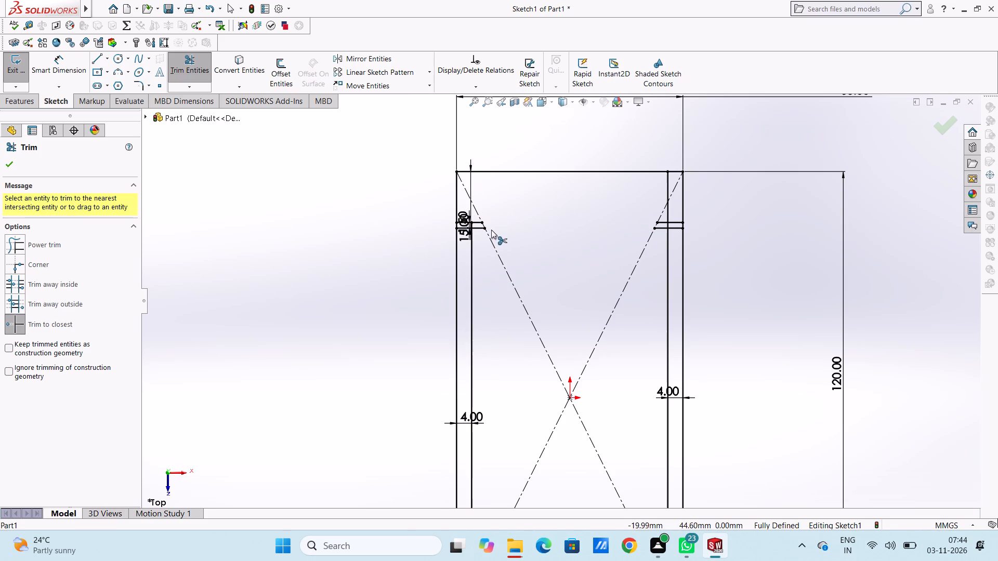
{"action": "scroll", "coordinate": [484, 231], "scroll_direction": "down", "scroll_amount": 6}
{"action": "left_click", "coordinate": [507, 231]}
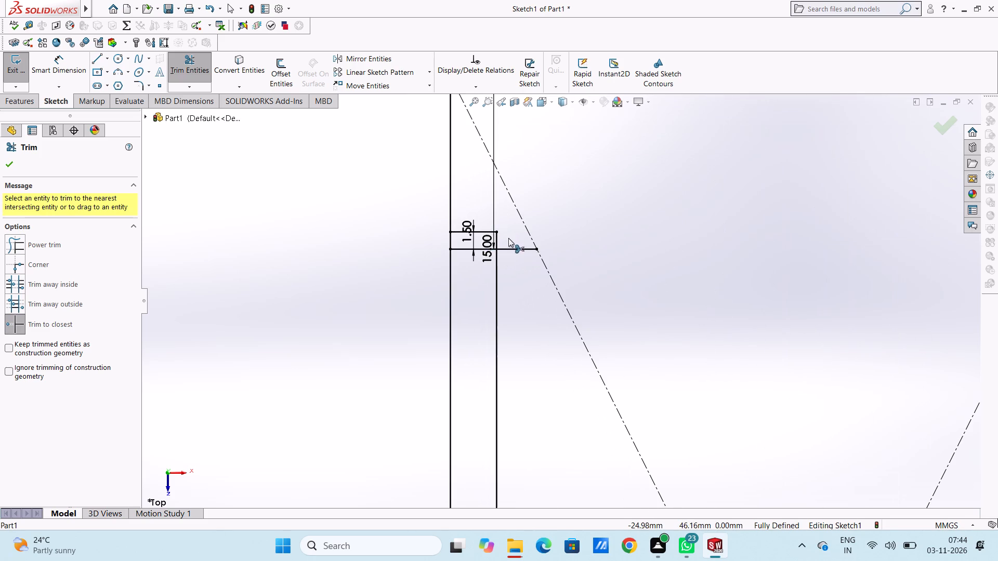
{"action": "left_click", "coordinate": [511, 249]}
{"action": "left_click", "coordinate": [499, 263]}
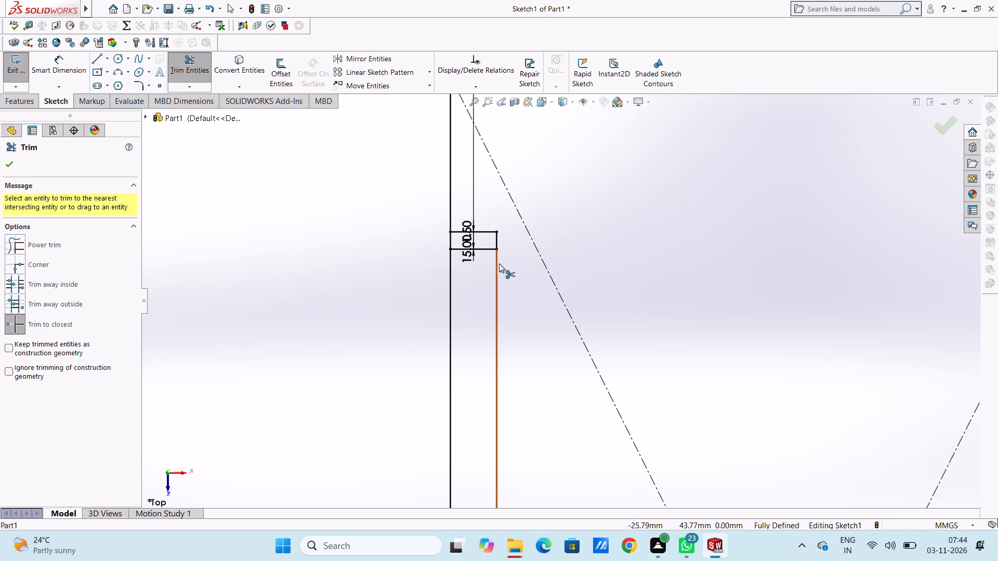
Trim the excess offset lines around the lower-left notch, leaving its 4 x 1.5 mm outline at the left edge.
{"action": "scroll", "coordinate": [513, 269], "scroll_direction": "up", "scroll_amount": 11}
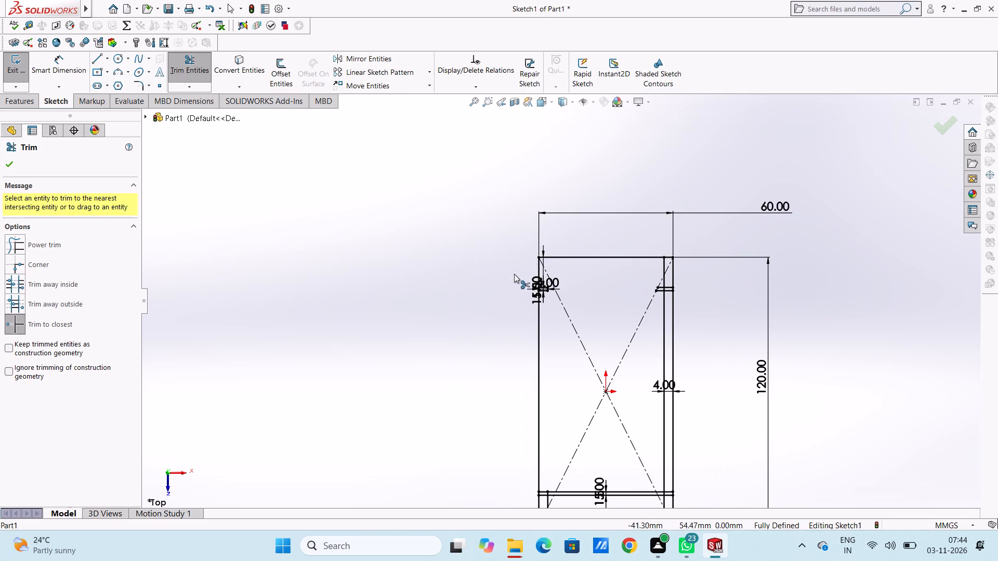
{"action": "scroll", "coordinate": [624, 413], "scroll_direction": "up", "scroll_amount": 4}
{"action": "scroll", "coordinate": [596, 422], "scroll_direction": "down", "scroll_amount": 4}
{"action": "scroll", "coordinate": [539, 326], "scroll_direction": "down", "scroll_amount": 2}
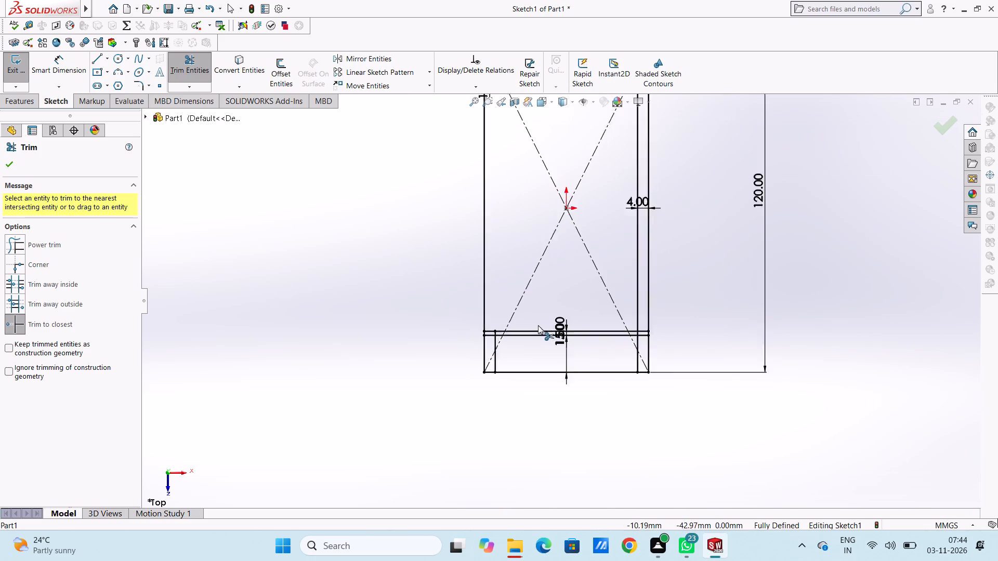
{"action": "scroll", "coordinate": [538, 325], "scroll_direction": "down", "scroll_amount": 5}
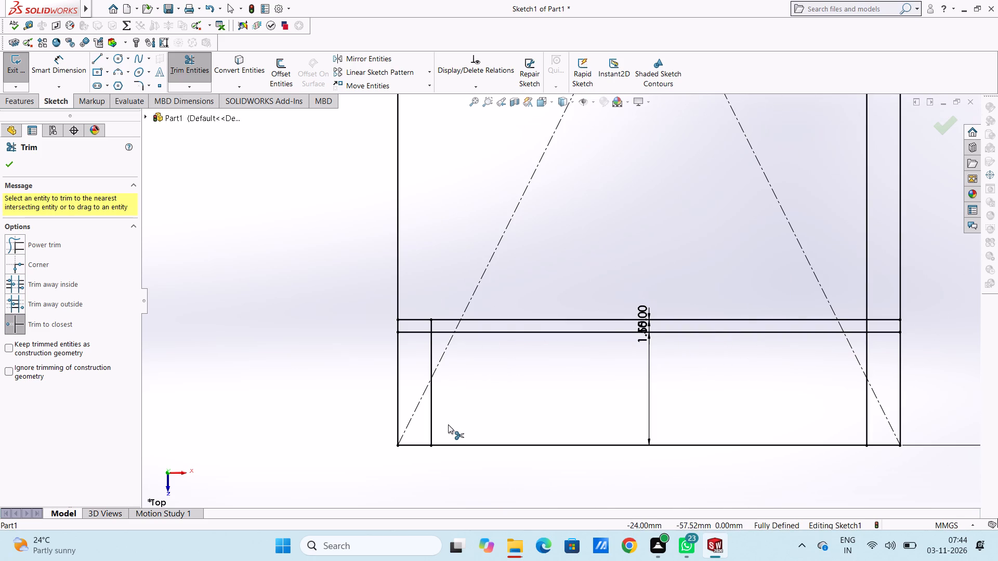
{"action": "left_click", "coordinate": [432, 426]}
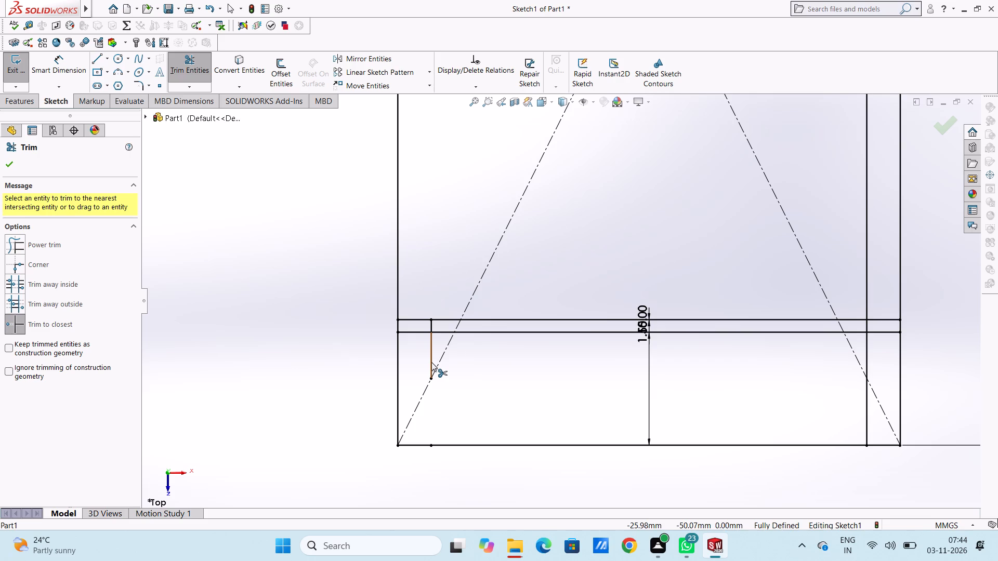
{"action": "left_click", "coordinate": [431, 362]}
{"action": "left_click", "coordinate": [441, 336]}
{"action": "left_click", "coordinate": [441, 319]}
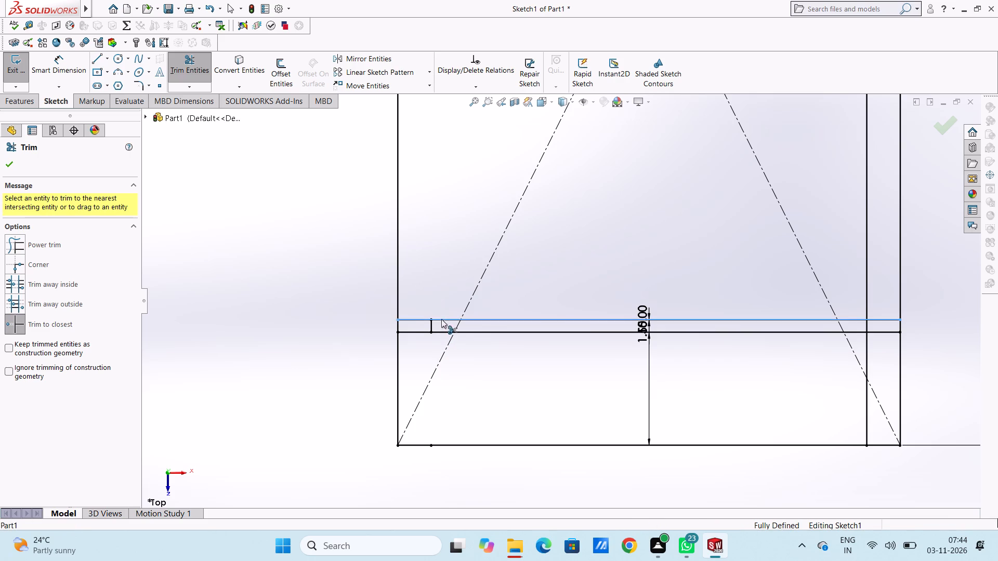
{"action": "left_click", "coordinate": [444, 333]}
{"action": "left_click", "coordinate": [495, 331]}
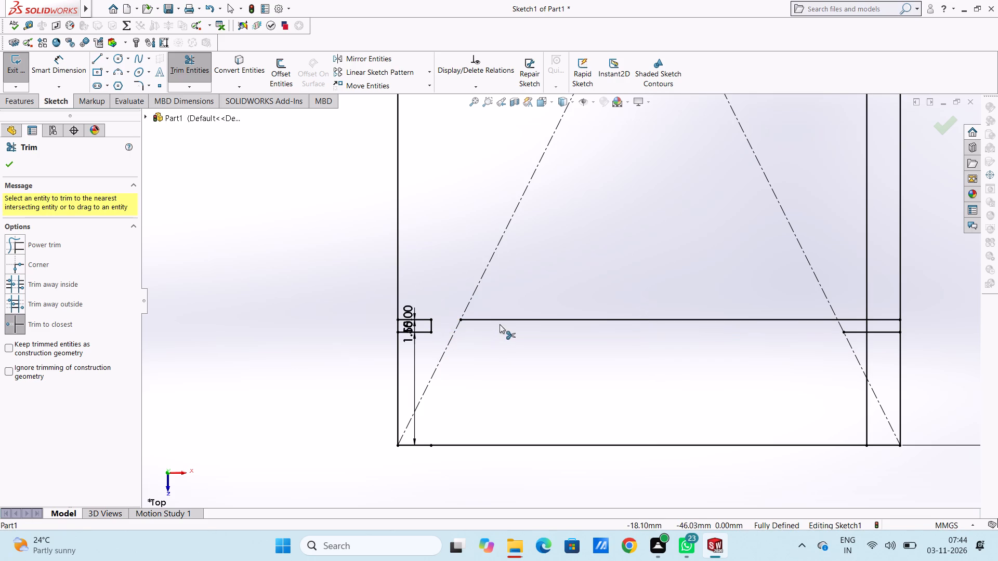
{"action": "left_click", "coordinate": [503, 320]}
Trim the excess offset lines around the lower-right notch and remove the right edge segment across its mouth.
{"action": "scroll", "coordinate": [787, 324], "scroll_direction": "up", "scroll_amount": 5}
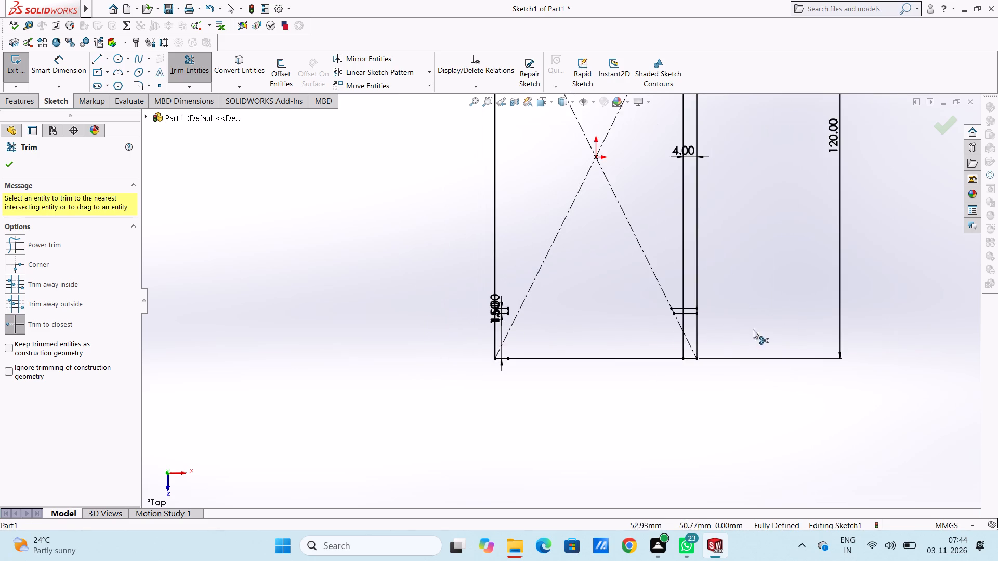
{"action": "scroll", "coordinate": [668, 329], "scroll_direction": "down", "scroll_amount": 5}
{"action": "scroll", "coordinate": [743, 279], "scroll_direction": "down", "scroll_amount": 3}
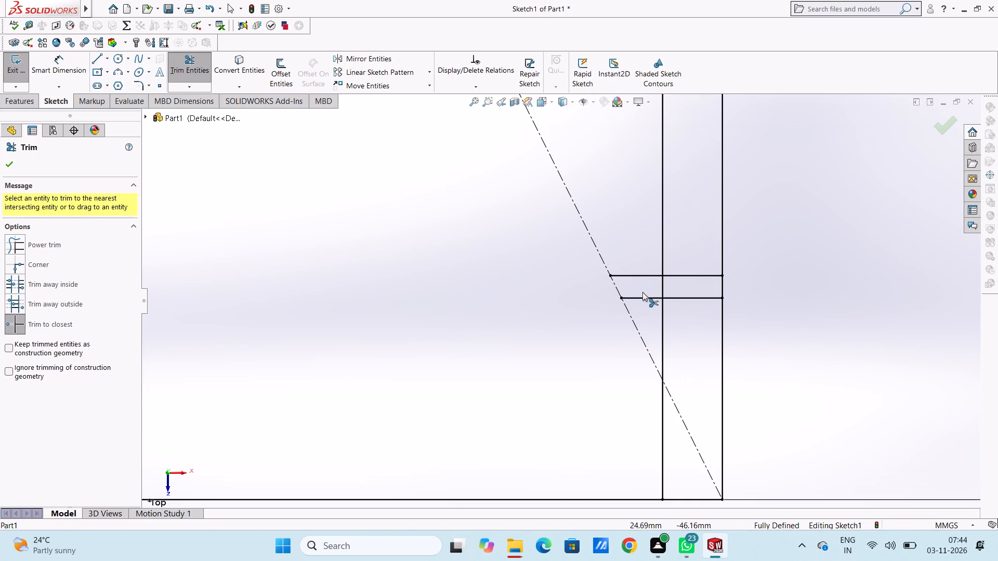
{"action": "left_click", "coordinate": [638, 277]}
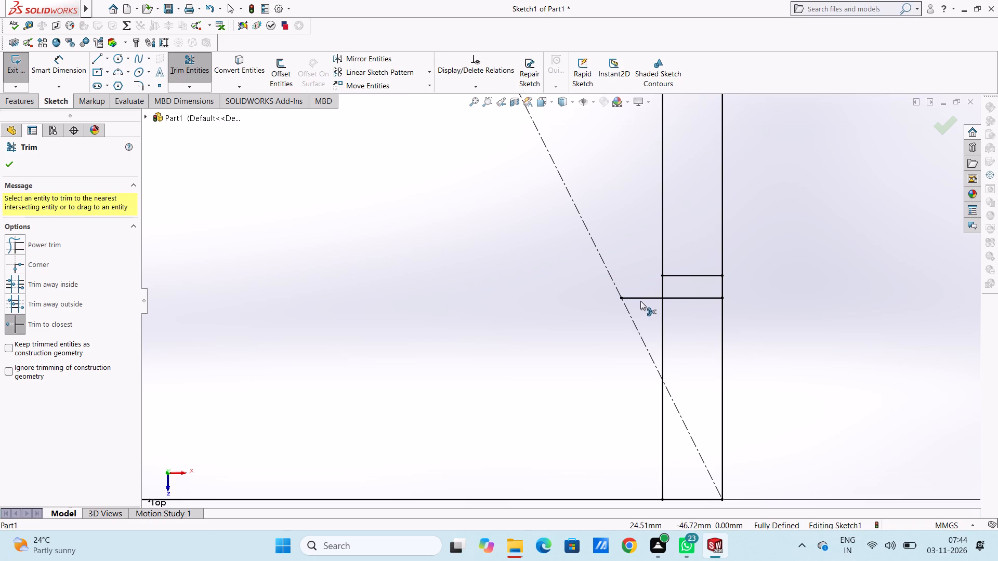
{"action": "left_click", "coordinate": [640, 299]}
{"action": "left_click", "coordinate": [664, 314]}
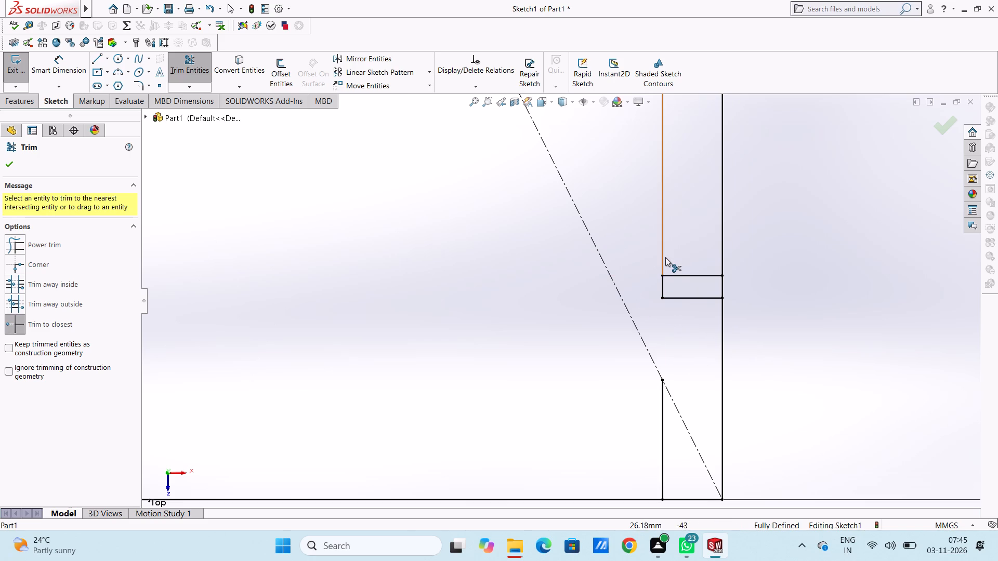
{"action": "left_click", "coordinate": [664, 257]}
{"action": "left_click", "coordinate": [664, 410]}
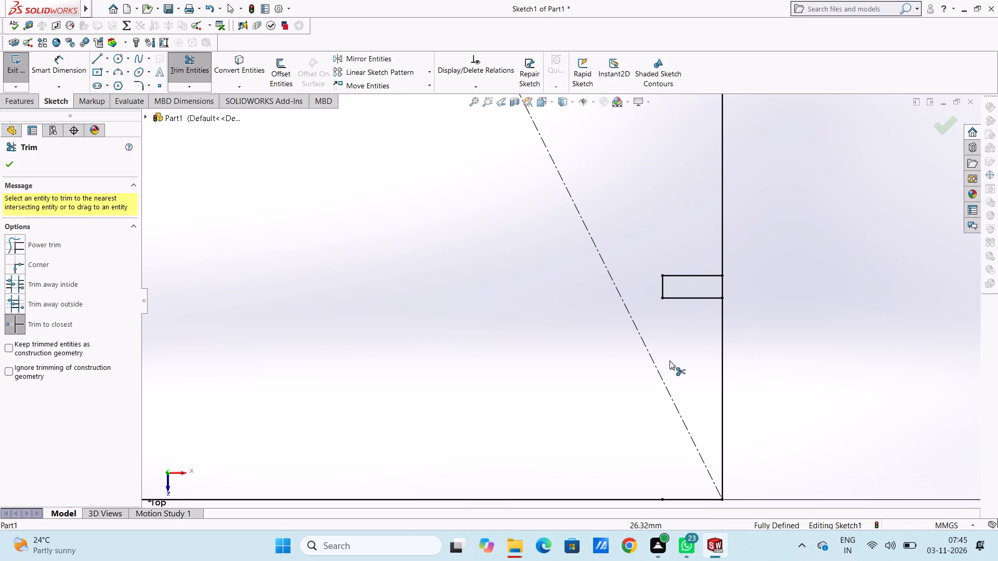
{"action": "left_click", "coordinate": [721, 284]}
Trim away the left edge segment across the mouth of the lower-left notch.
{"action": "scroll", "coordinate": [556, 355], "scroll_direction": "up", "scroll_amount": 6}
{"action": "scroll", "coordinate": [341, 275], "scroll_direction": "down", "scroll_amount": 5}
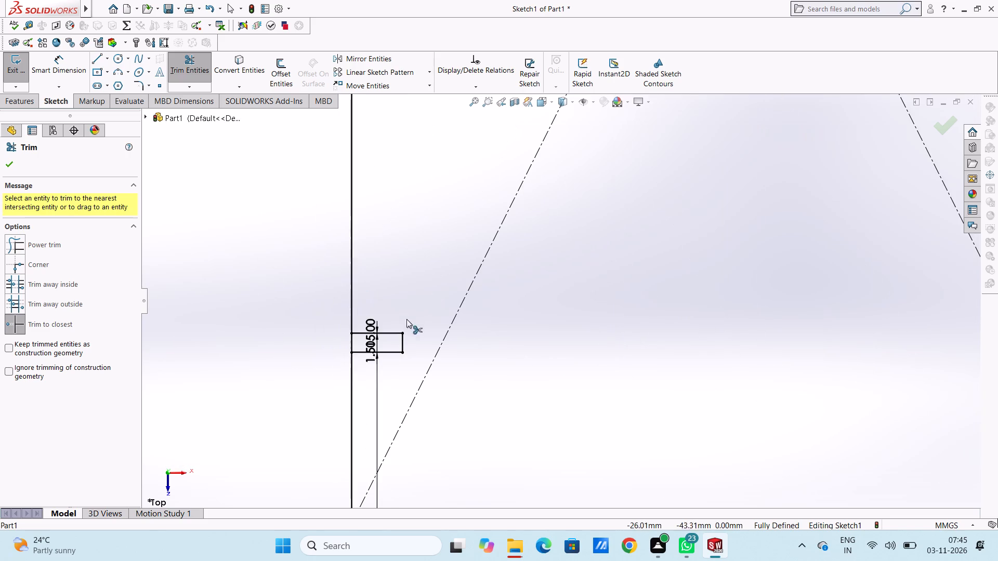
{"action": "scroll", "coordinate": [402, 344], "scroll_direction": "down", "scroll_amount": 6}
{"action": "left_click", "coordinate": [334, 315]}
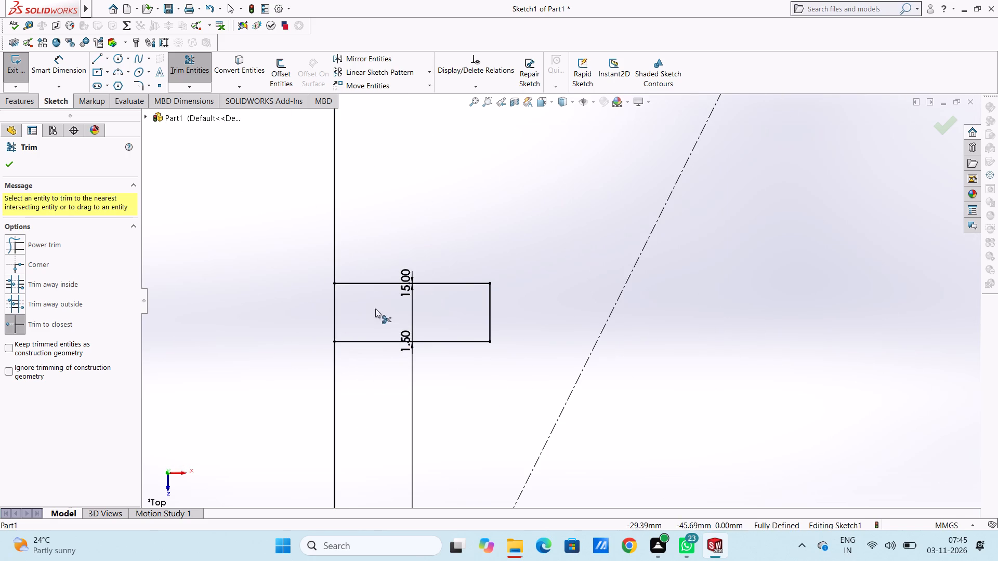
Trim the excess horizontal and vertical offset lines around the upper-right notch, leaving its 4 x 1.5 mm outline.
{"action": "scroll", "coordinate": [675, 333], "scroll_direction": "up", "scroll_amount": 16}
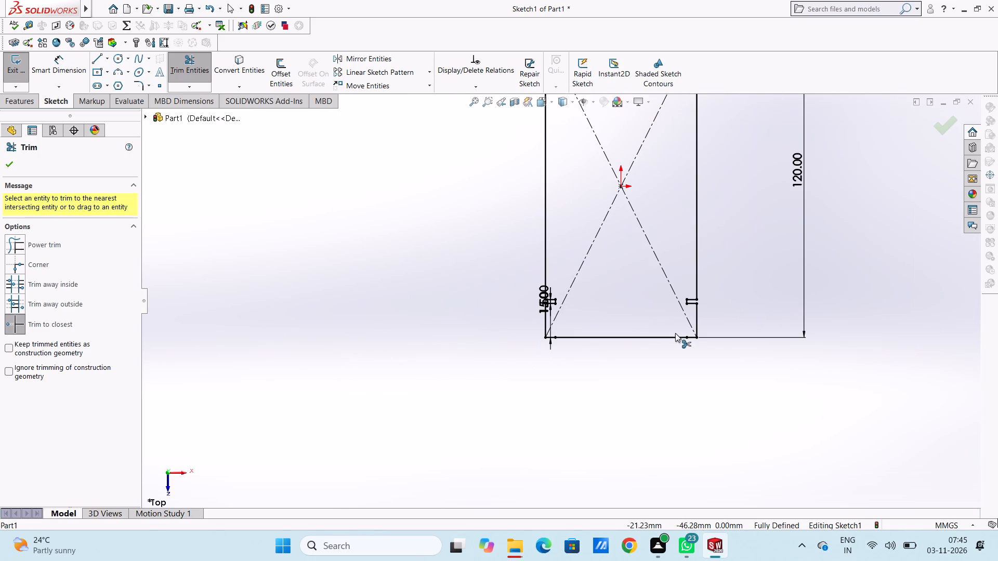
{"action": "scroll", "coordinate": [669, 271], "scroll_direction": "up", "scroll_amount": 4}
{"action": "scroll", "coordinate": [616, 218], "scroll_direction": "down", "scroll_amount": 4}
{"action": "scroll", "coordinate": [598, 172], "scroll_direction": "down", "scroll_amount": 4}
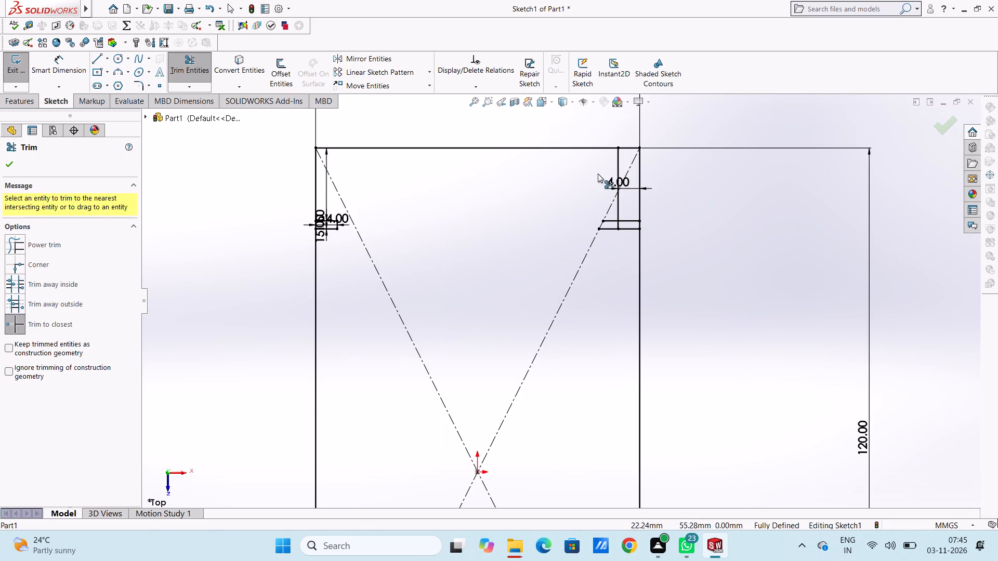
{"action": "scroll", "coordinate": [594, 205], "scroll_direction": "down", "scroll_amount": 4}
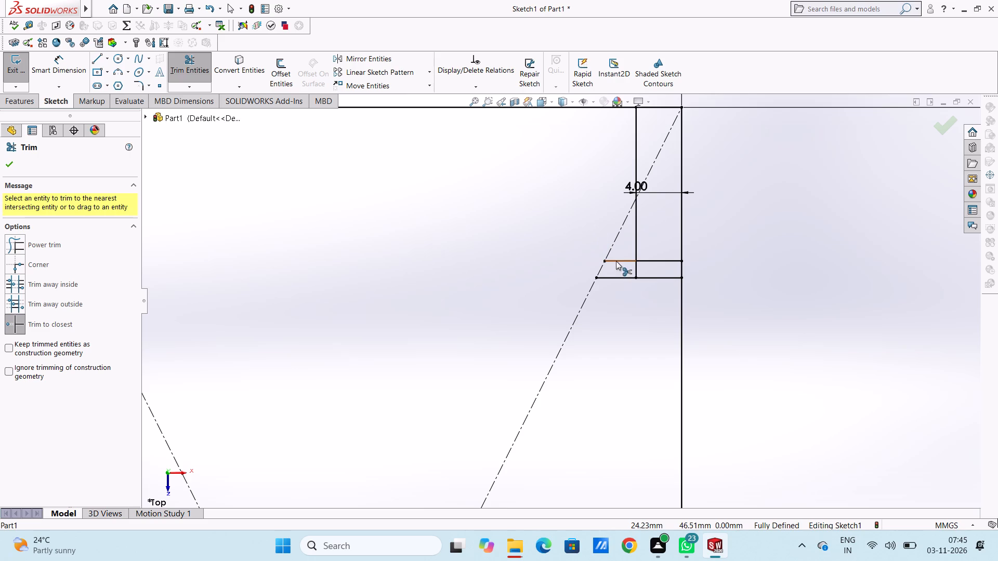
{"action": "left_click", "coordinate": [616, 261]}
{"action": "left_click", "coordinate": [603, 278]}
{"action": "left_click", "coordinate": [634, 235]}
{"action": "left_click", "coordinate": [635, 161]}
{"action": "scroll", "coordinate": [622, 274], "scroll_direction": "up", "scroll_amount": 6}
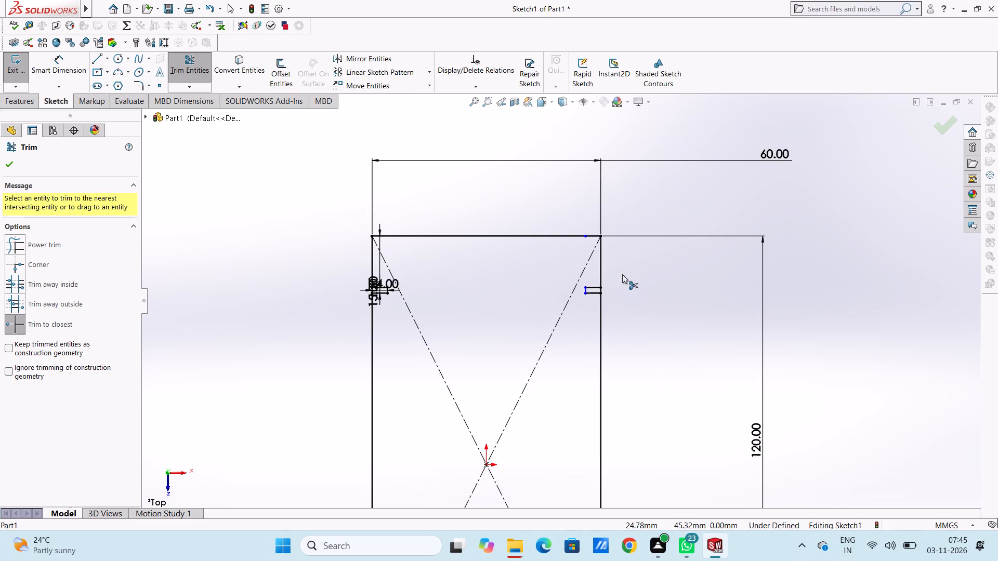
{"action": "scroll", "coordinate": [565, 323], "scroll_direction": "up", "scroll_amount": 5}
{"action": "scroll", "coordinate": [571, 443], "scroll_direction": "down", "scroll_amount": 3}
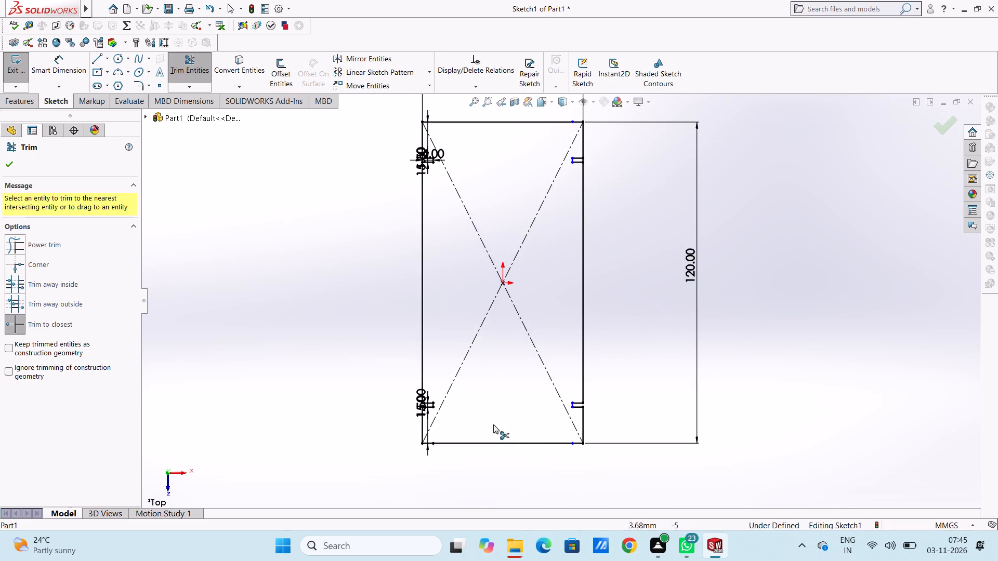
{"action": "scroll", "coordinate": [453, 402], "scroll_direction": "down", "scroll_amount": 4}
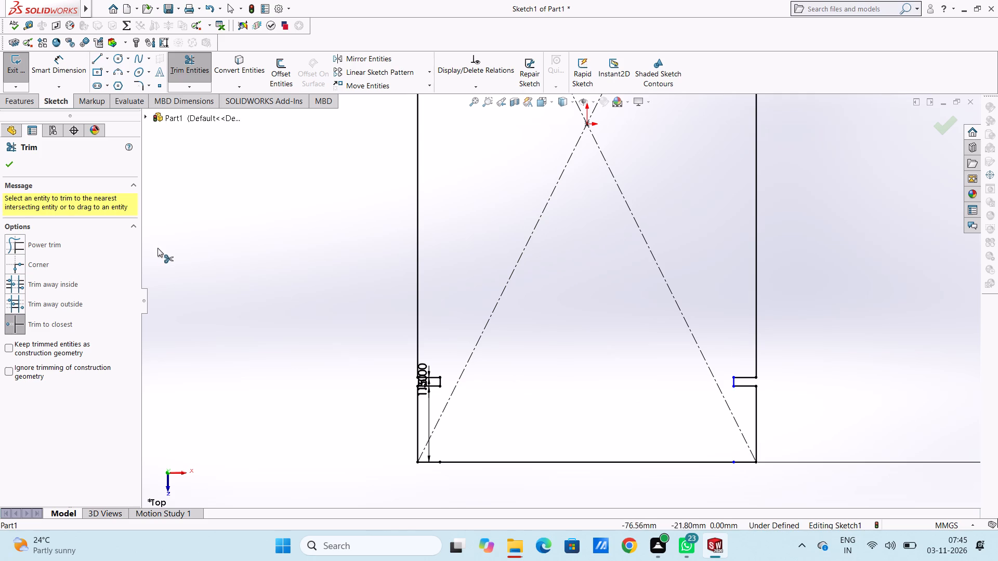
Trim away the left edge segment across the mouth of the upper-left notch and finish trimming.
{"action": "scroll", "coordinate": [403, 176], "scroll_direction": "up", "scroll_amount": 4}
{"action": "scroll", "coordinate": [519, 149], "scroll_direction": "up", "scroll_amount": 3}
{"action": "scroll", "coordinate": [526, 161], "scroll_direction": "down", "scroll_amount": 3}
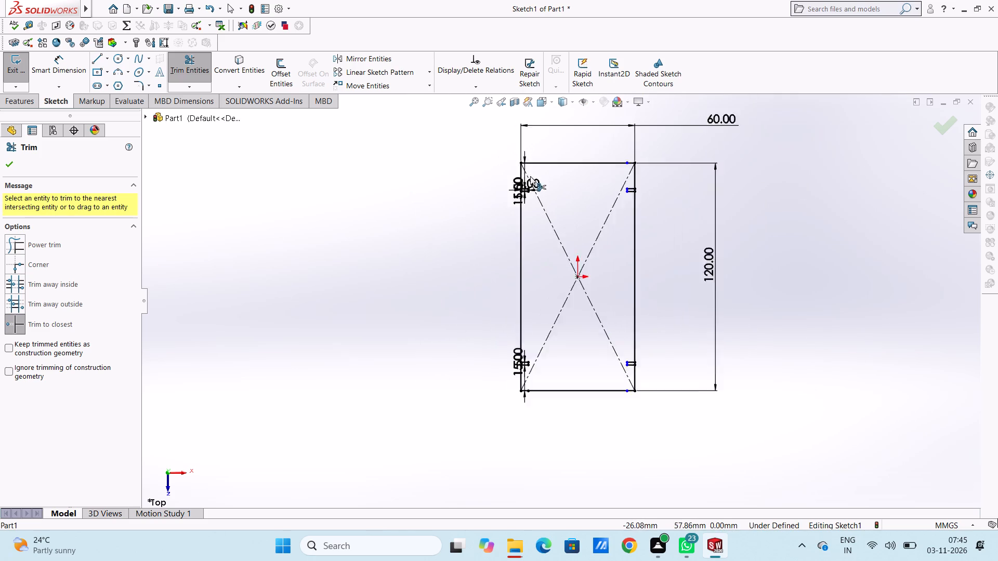
{"action": "scroll", "coordinate": [530, 176], "scroll_direction": "down", "scroll_amount": 2}
{"action": "scroll", "coordinate": [545, 231], "scroll_direction": "down", "scroll_amount": 5}
{"action": "scroll", "coordinate": [520, 268], "scroll_direction": "down", "scroll_amount": 5}
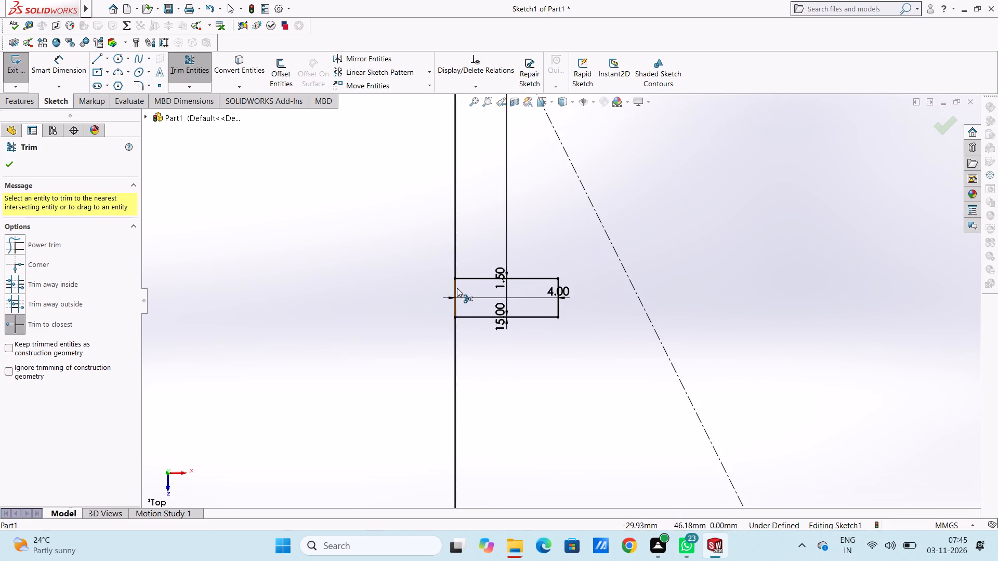
{"action": "left_click", "coordinate": [457, 288]}
{"action": "scroll", "coordinate": [505, 285], "scroll_direction": "up", "scroll_amount": 19}
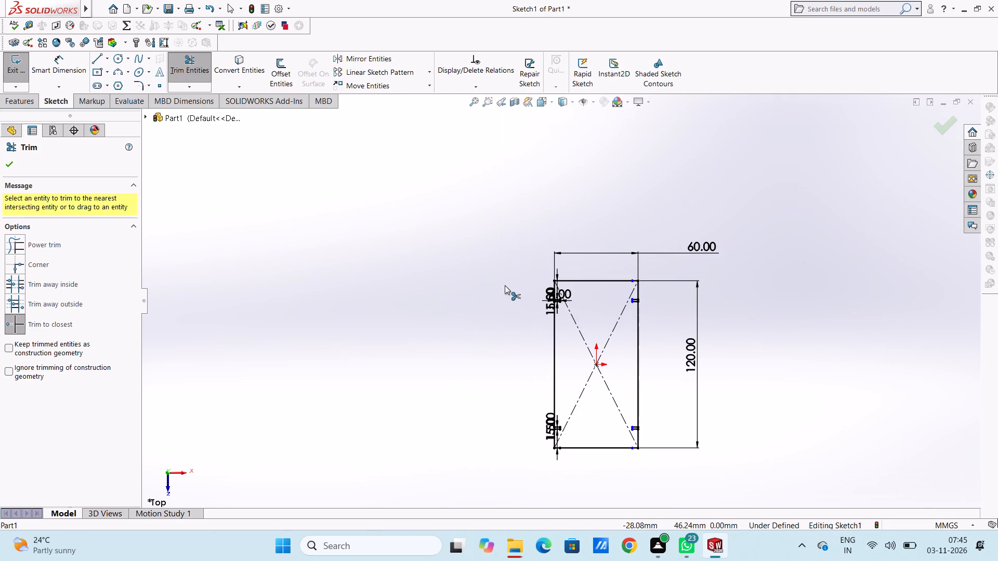
{"action": "scroll", "coordinate": [584, 447], "scroll_direction": "down", "scroll_amount": 3}
{"action": "scroll", "coordinate": [544, 398], "scroll_direction": "down", "scroll_amount": 5}
{"action": "scroll", "coordinate": [529, 330], "scroll_direction": "down", "scroll_amount": 6}
{"action": "left_click", "coordinate": [16, 165]}
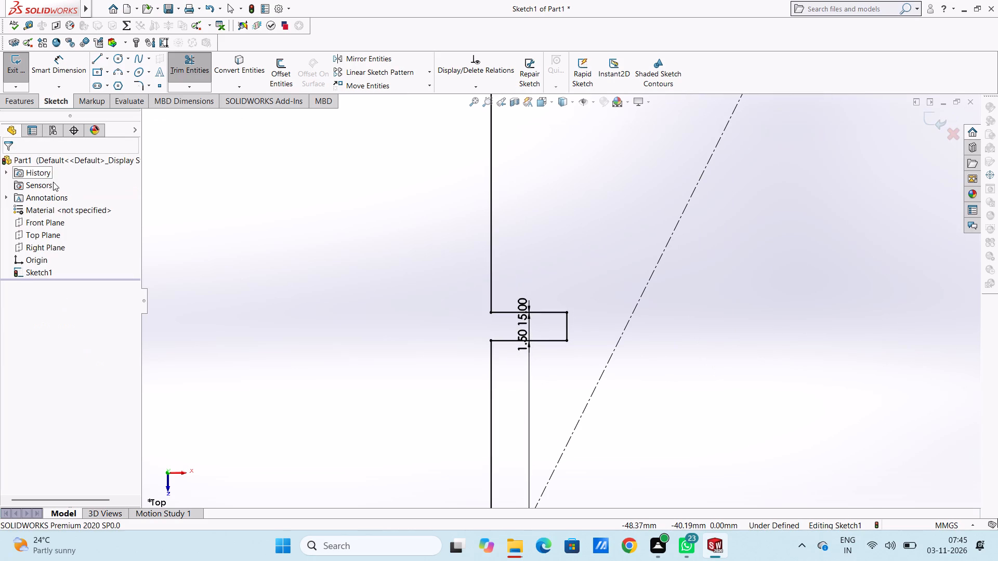
{"action": "left_click", "coordinate": [329, 231]}
Move the lower-left notch's 1.50 and 15.00 mm dimensions into the clear space inside the rectangle.
{"action": "scroll", "coordinate": [533, 261], "scroll_direction": "up", "scroll_amount": 11}
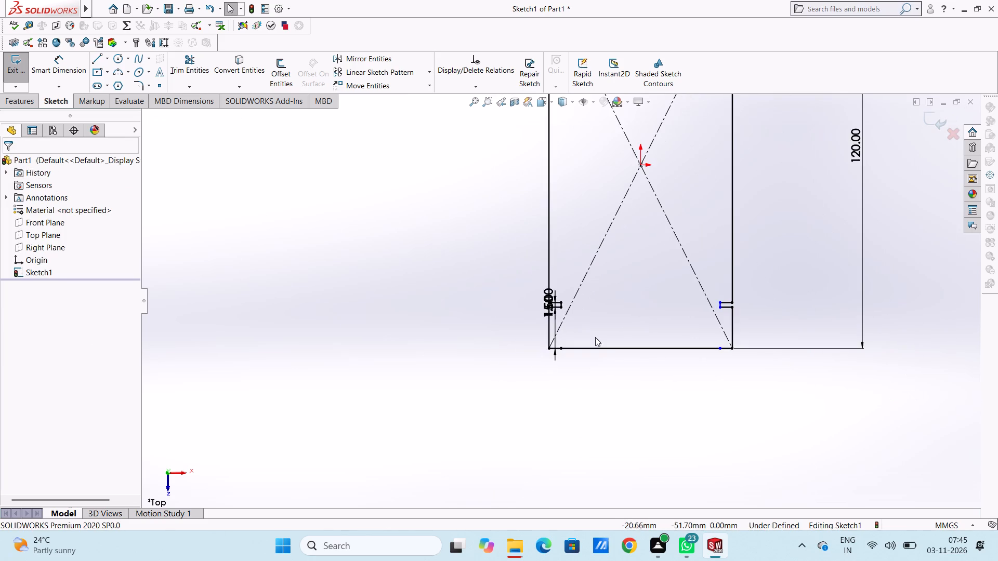
{"action": "scroll", "coordinate": [629, 360], "scroll_direction": "down", "scroll_amount": 6}
{"action": "left_click_drag", "start_coordinate": [367, 184], "coordinate": [406, 193]}
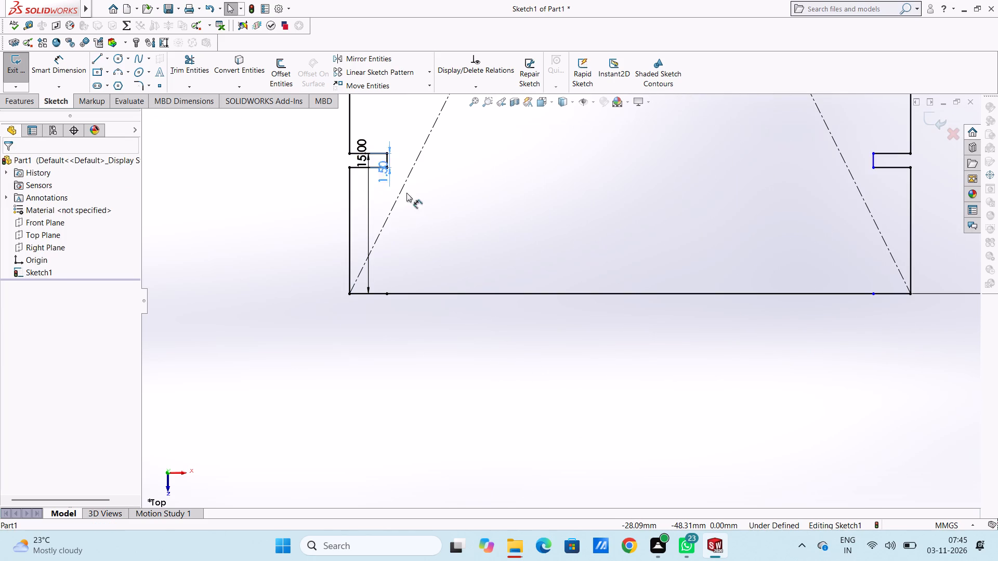
{"action": "left_click_drag", "start_coordinate": [406, 193], "coordinate": [603, 216]}
{"action": "left_click", "coordinate": [537, 220]}
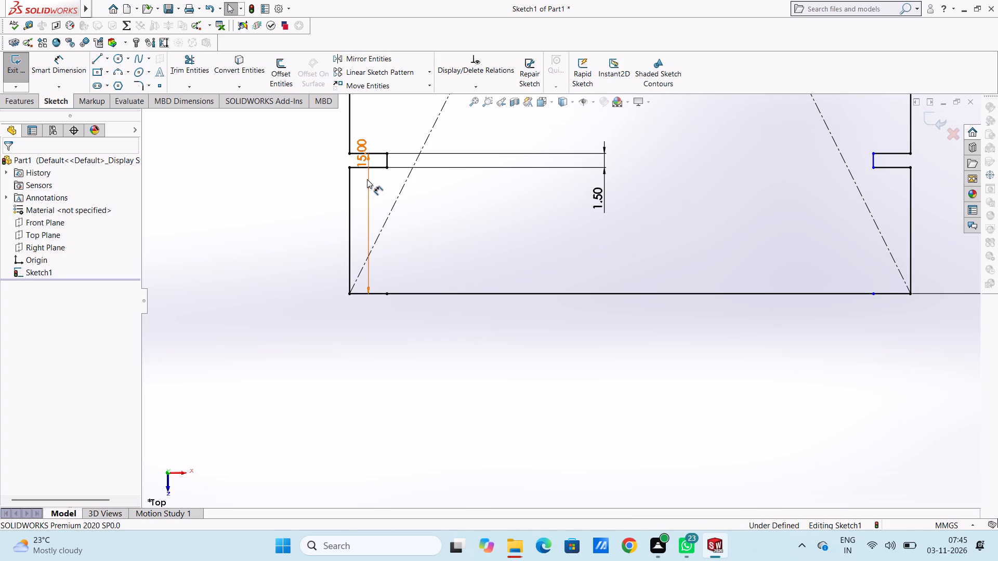
{"action": "left_click_drag", "start_coordinate": [366, 179], "coordinate": [557, 210]}
{"action": "left_click", "coordinate": [647, 190]}
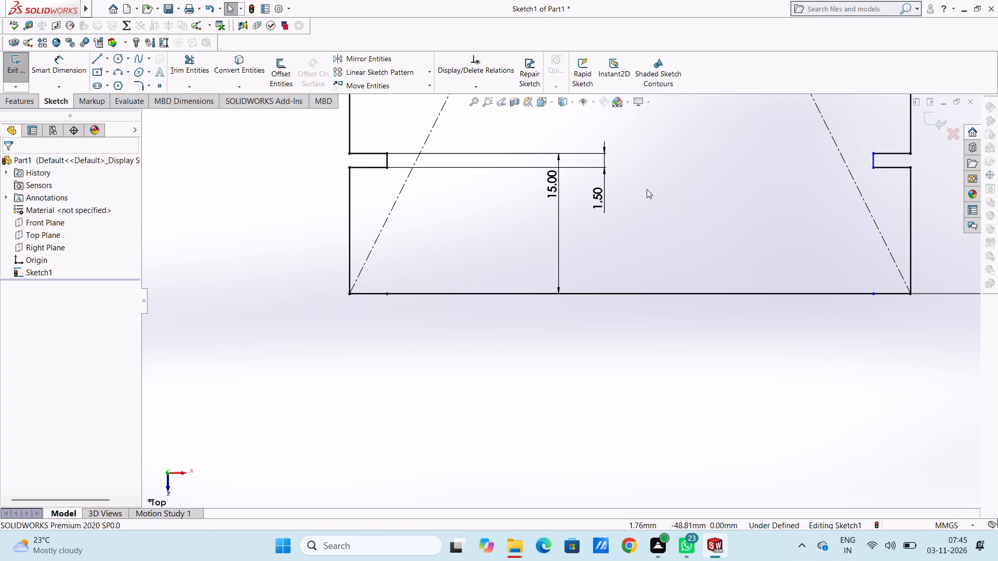
Move the upper-left notch's 1.50 and 15.00 mm dimensions outside the rectangle, beyond its left edge.
{"action": "scroll", "coordinate": [647, 189], "scroll_direction": "up", "scroll_amount": 11}
{"action": "scroll", "coordinate": [611, 163], "scroll_direction": "down", "scroll_amount": 3}
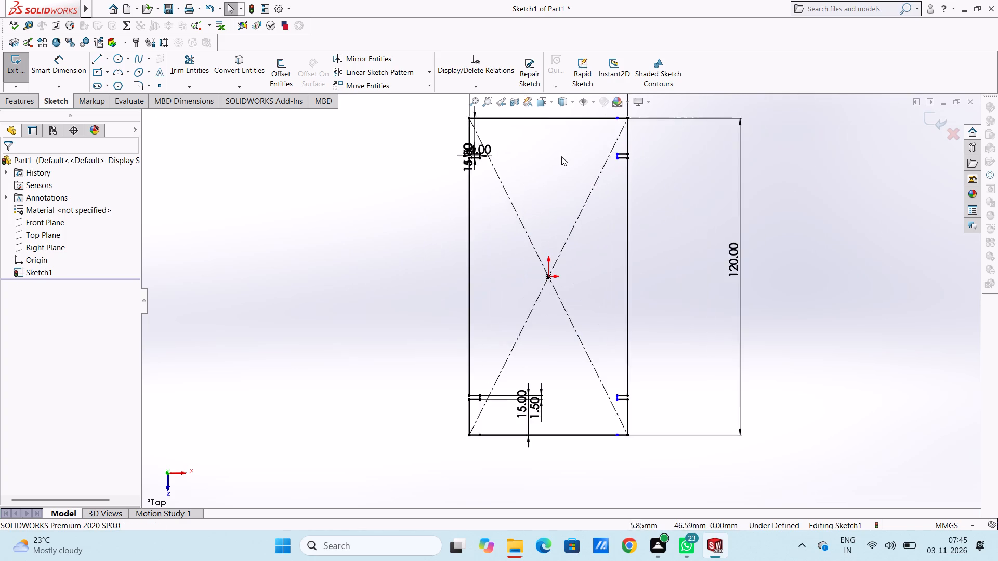
{"action": "scroll", "coordinate": [559, 157], "scroll_direction": "up", "scroll_amount": 3}
{"action": "scroll", "coordinate": [546, 208], "scroll_direction": "down", "scroll_amount": 4}
{"action": "scroll", "coordinate": [546, 271], "scroll_direction": "down", "scroll_amount": 3}
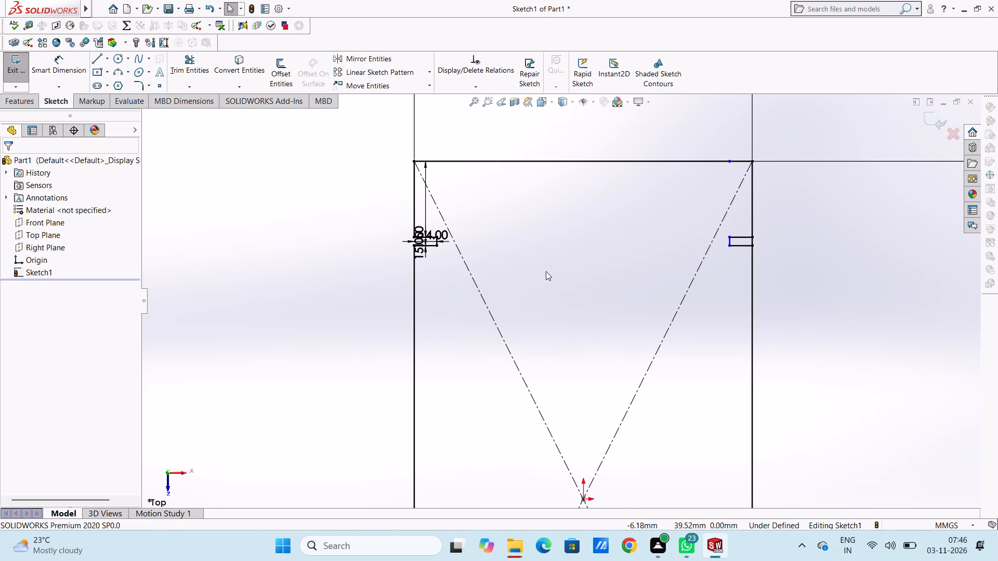
{"action": "left_click_drag", "start_coordinate": [416, 241], "coordinate": [179, 274]}
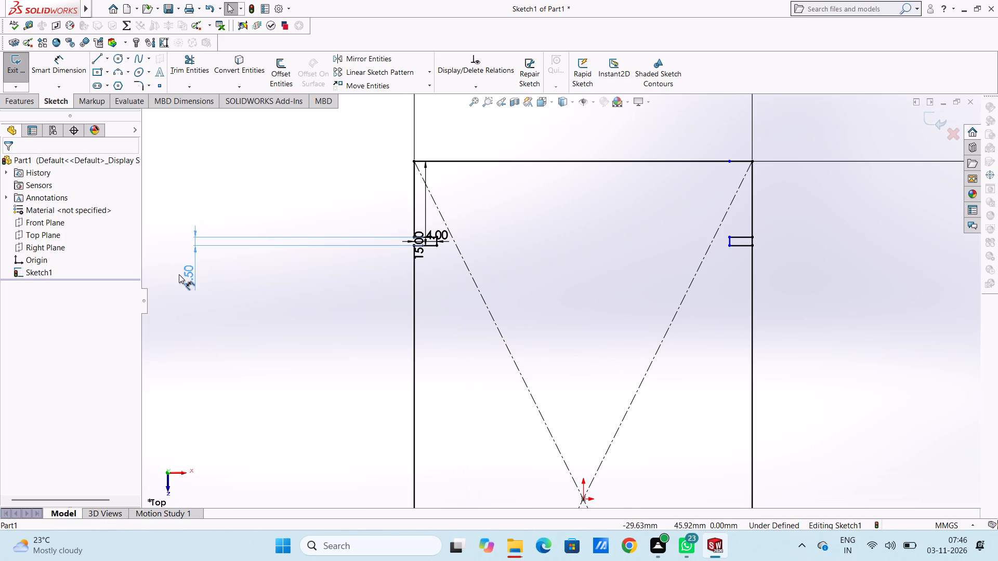
{"action": "left_click_drag", "start_coordinate": [179, 274], "coordinate": [178, 274]}
{"action": "left_click", "coordinate": [348, 170]}
{"action": "scroll", "coordinate": [431, 243], "scroll_direction": "down", "scroll_amount": 6}
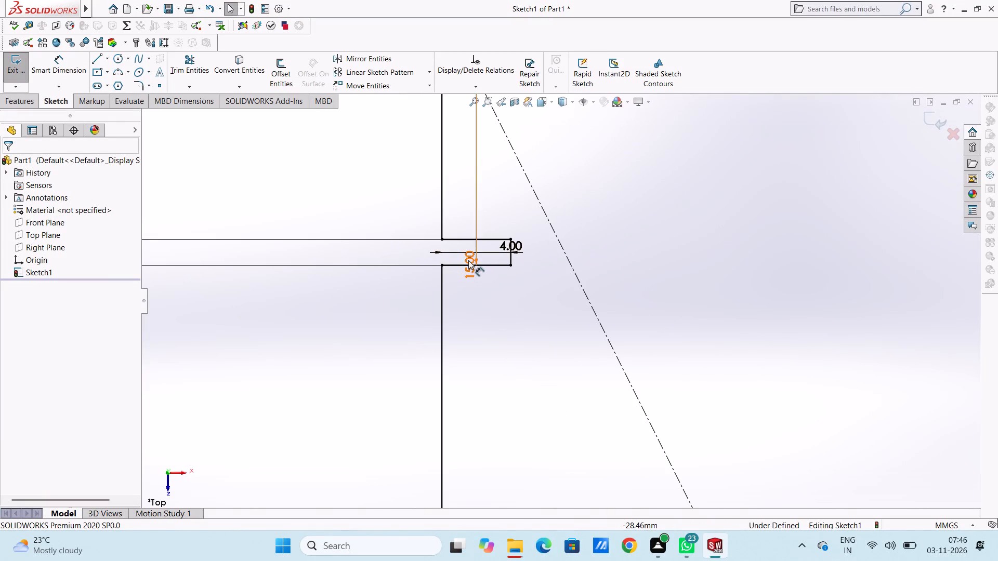
{"action": "left_click_drag", "start_coordinate": [468, 260], "coordinate": [171, 355]}
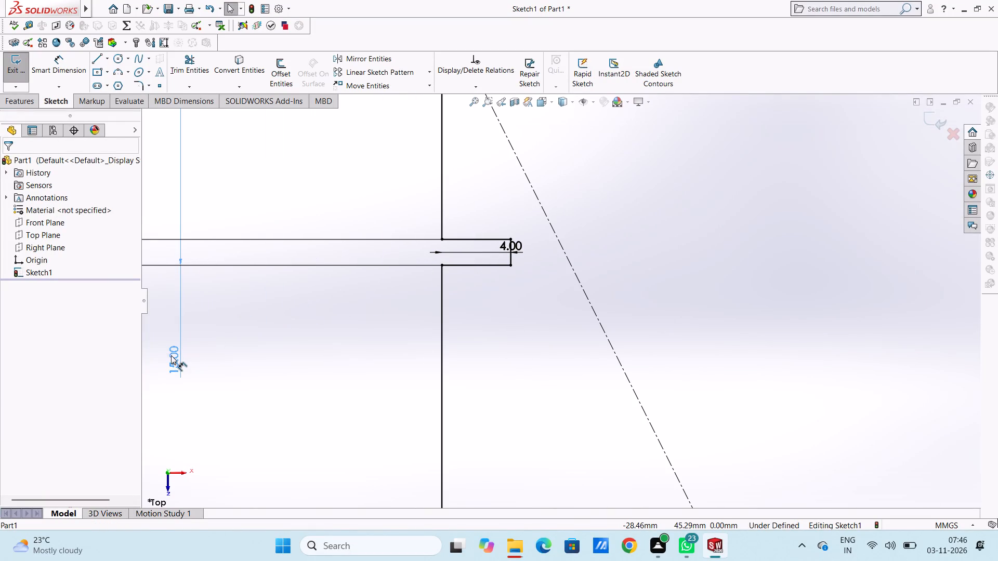
{"action": "left_click_drag", "start_coordinate": [171, 355], "coordinate": [172, 356]}
{"action": "left_click", "coordinate": [349, 319]}
Dimension the upper-right notch's depth from the rectangle's right edge, placing it above the 60 mm width dimension.
{"action": "scroll", "coordinate": [349, 319], "scroll_direction": "up", "scroll_amount": 6}
{"action": "scroll", "coordinate": [476, 329], "scroll_direction": "up", "scroll_amount": 5}
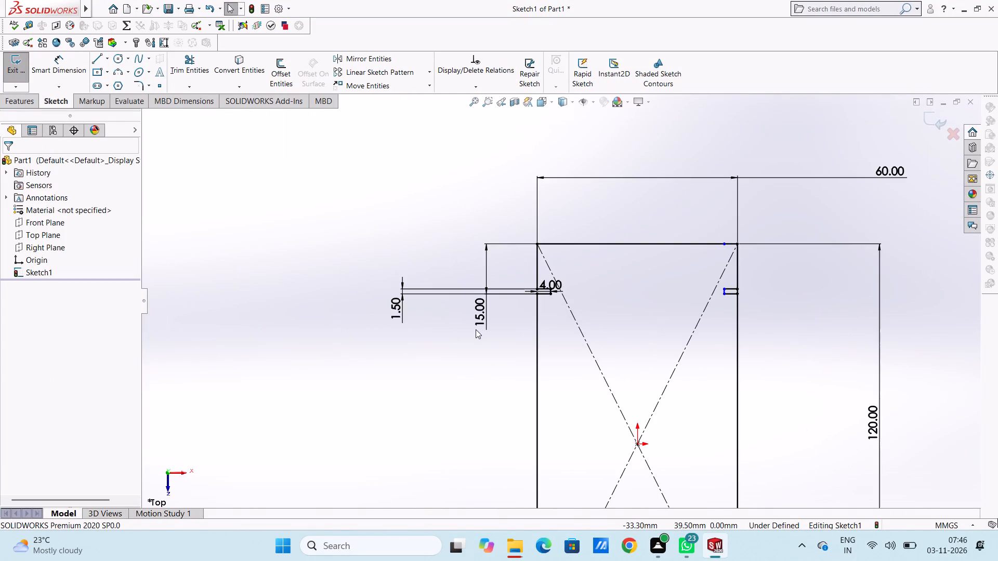
{"action": "scroll", "coordinate": [625, 335], "scroll_direction": "up", "scroll_amount": 4}
{"action": "scroll", "coordinate": [695, 333], "scroll_direction": "down", "scroll_amount": 2}
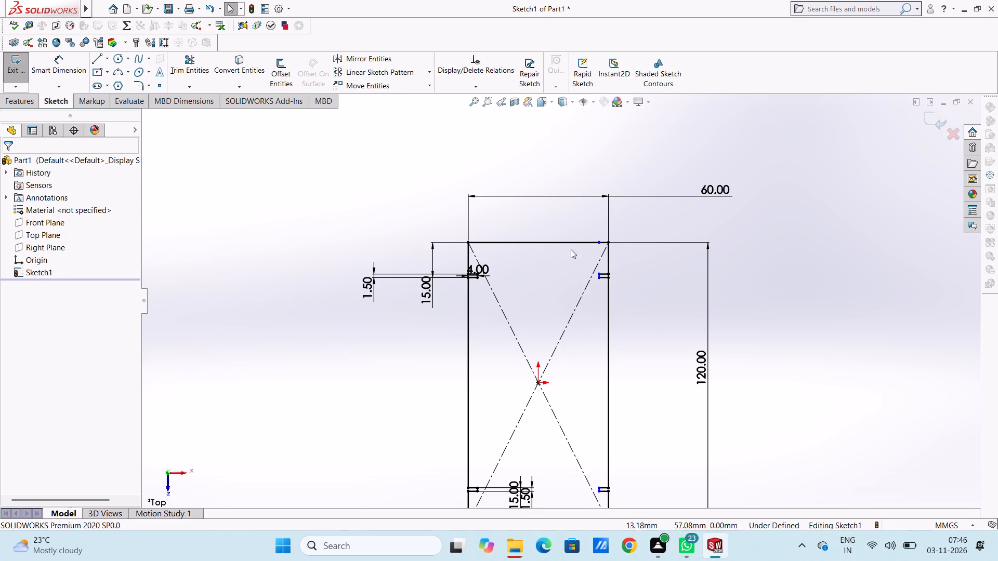
{"action": "scroll", "coordinate": [583, 253], "scroll_direction": "down", "scroll_amount": 5}
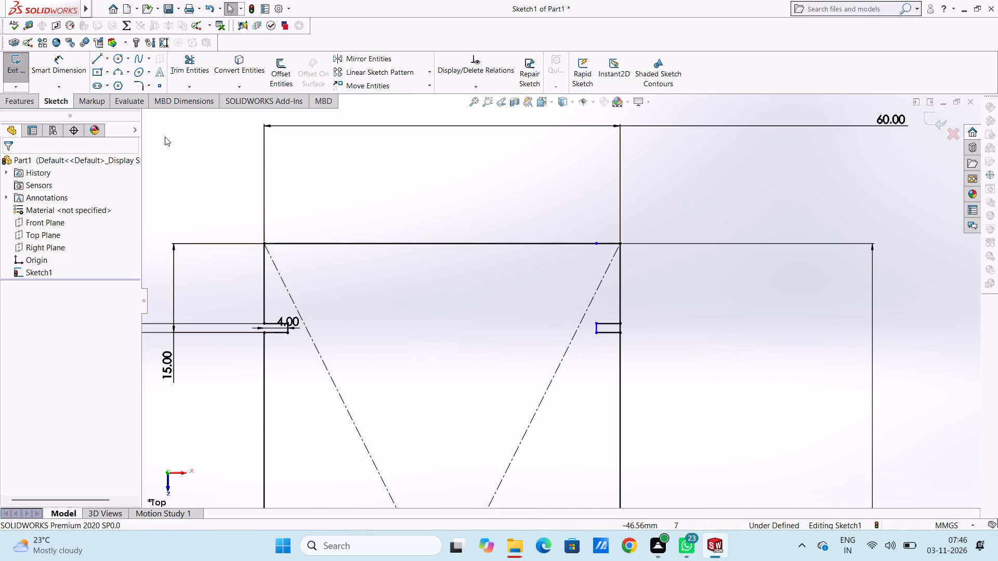
{"action": "left_click", "coordinate": [59, 72]}
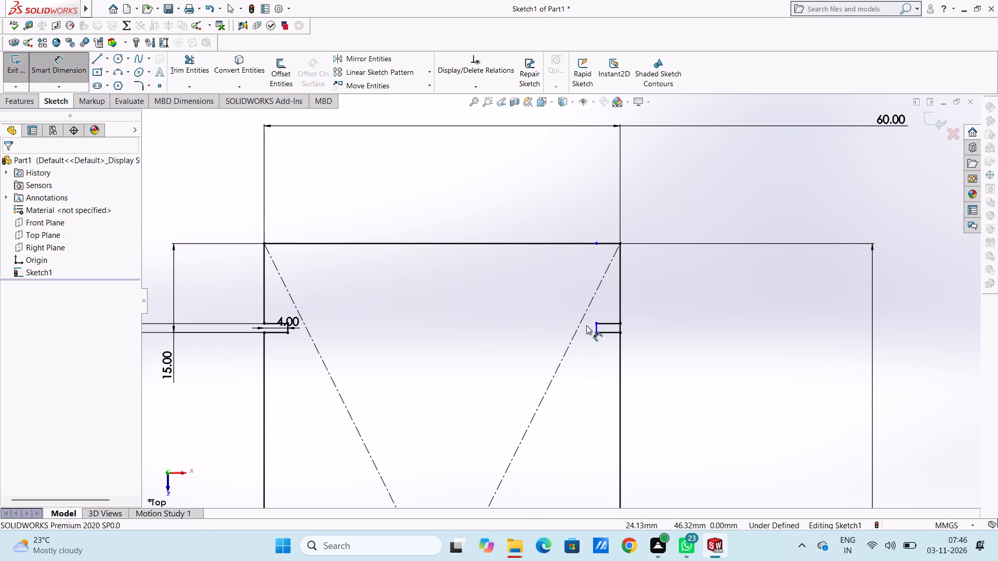
{"action": "left_click", "coordinate": [594, 328]}
{"action": "left_click", "coordinate": [621, 308]}
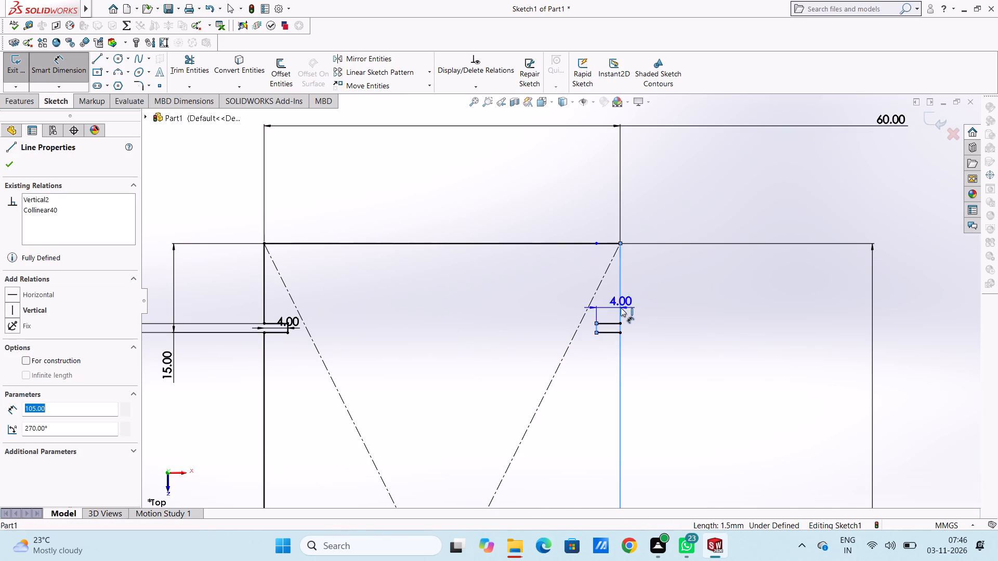
{"action": "scroll", "coordinate": [687, 175], "scroll_direction": "up", "scroll_amount": 5}
{"action": "left_click", "coordinate": [713, 168]}
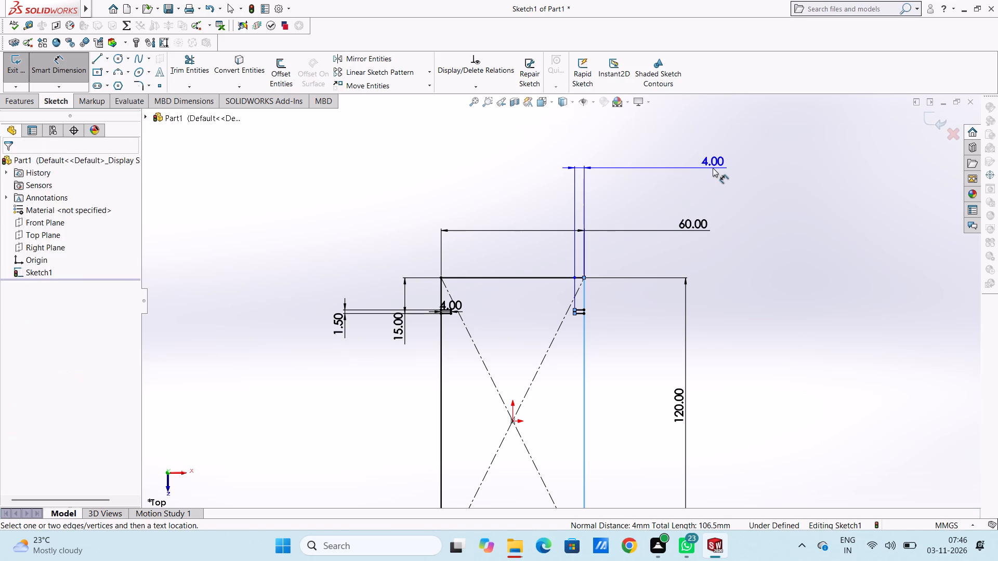
{"action": "left_click", "coordinate": [668, 153]}
{"action": "left_click", "coordinate": [640, 149]}
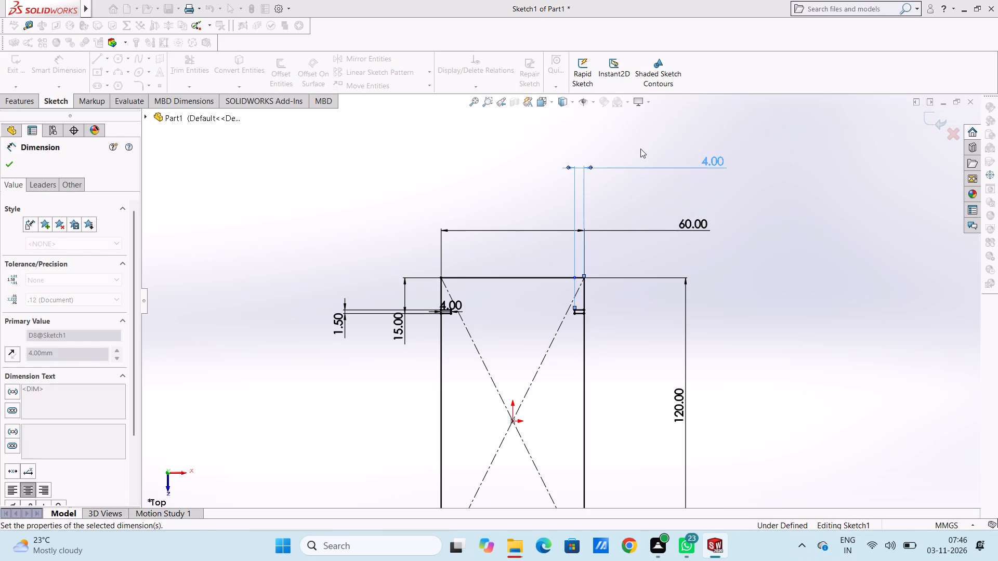
{"action": "scroll", "coordinate": [618, 329], "scroll_direction": "up", "scroll_amount": 3}
{"action": "scroll", "coordinate": [557, 391], "scroll_direction": "down", "scroll_amount": 2}
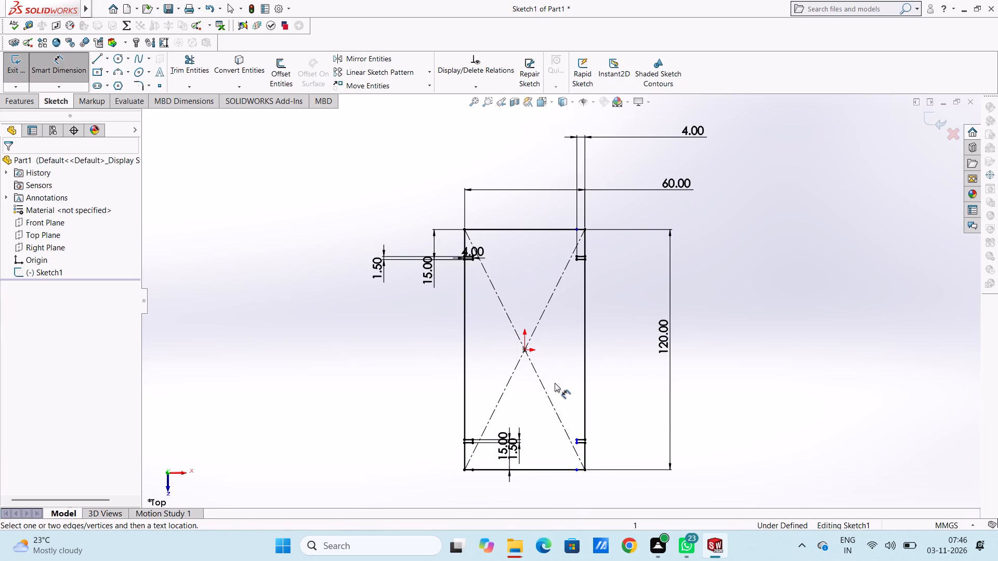
{"action": "scroll", "coordinate": [556, 387], "scroll_direction": "up", "scroll_amount": 2}
{"action": "scroll", "coordinate": [552, 423], "scroll_direction": "down", "scroll_amount": 1}
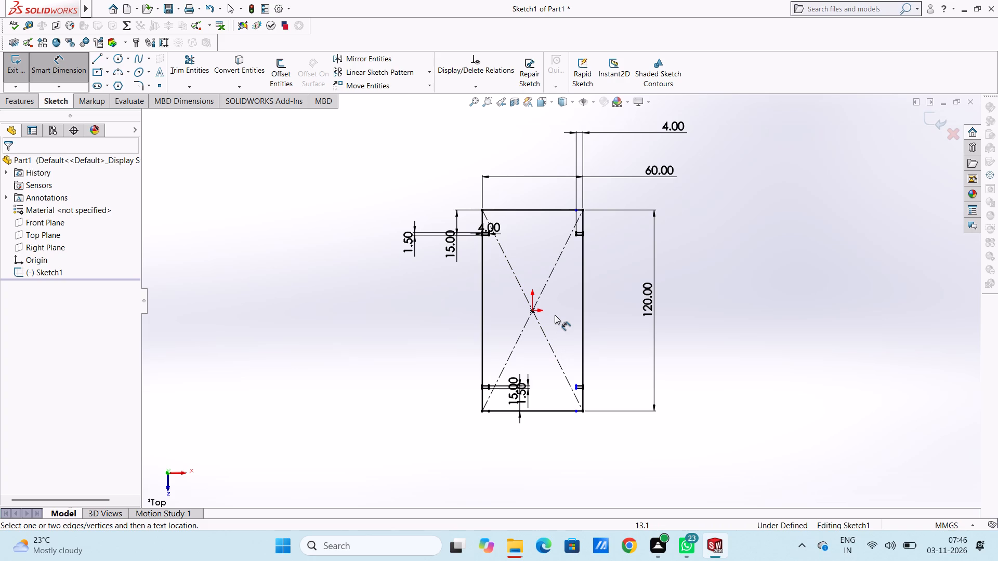
{"action": "scroll", "coordinate": [558, 247], "scroll_direction": "down", "scroll_amount": 2}
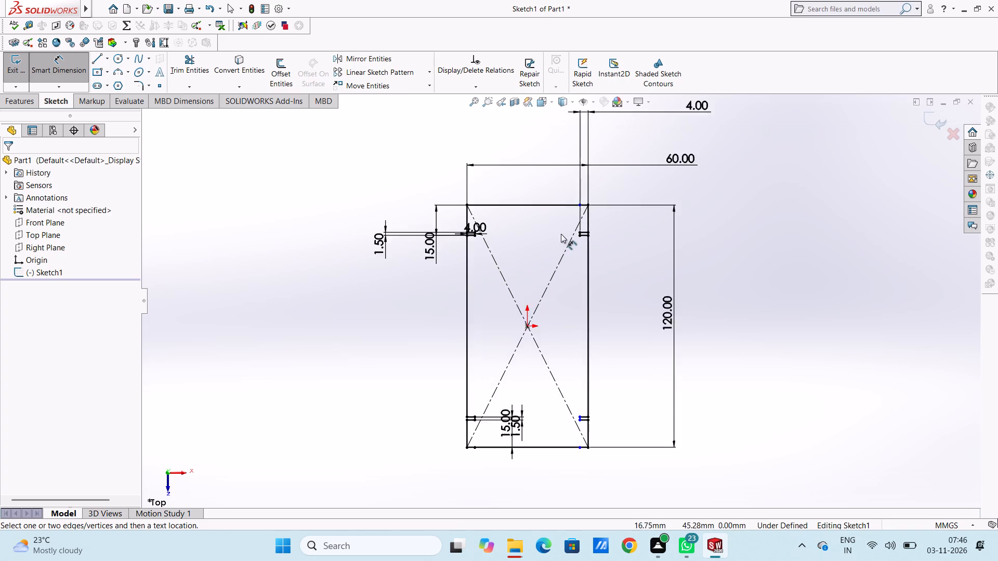
{"action": "scroll", "coordinate": [561, 234], "scroll_direction": "down", "scroll_amount": 1}
{"action": "scroll", "coordinate": [472, 248], "scroll_direction": "down", "scroll_amount": 4}
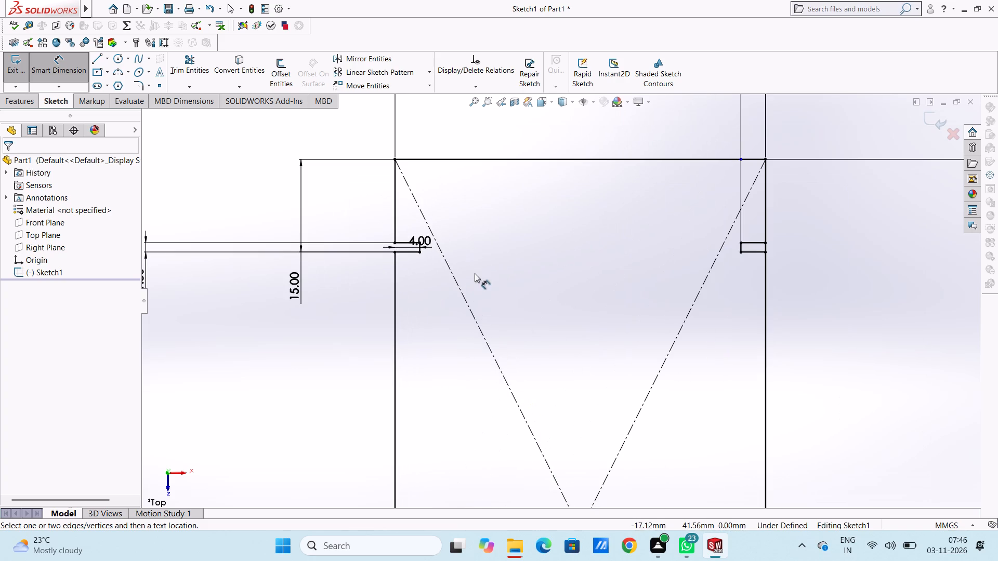
{"action": "left_click", "coordinate": [64, 68]}
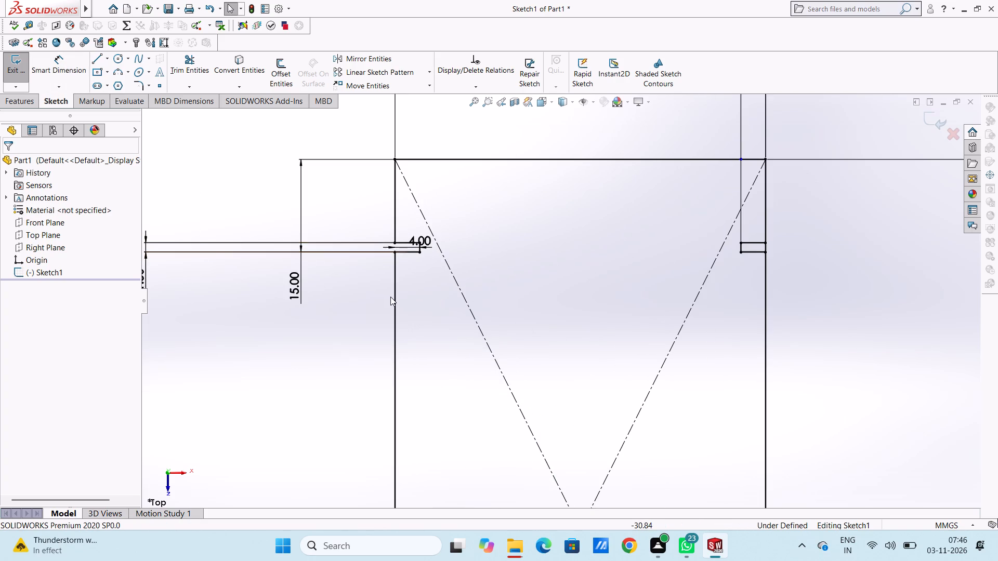
Delete the 4.00 mm depth dimension of the upper-left notch.
{"action": "scroll", "coordinate": [390, 297], "scroll_direction": "up", "scroll_amount": 3}
{"action": "scroll", "coordinate": [554, 343], "scroll_direction": "down", "scroll_amount": 2}
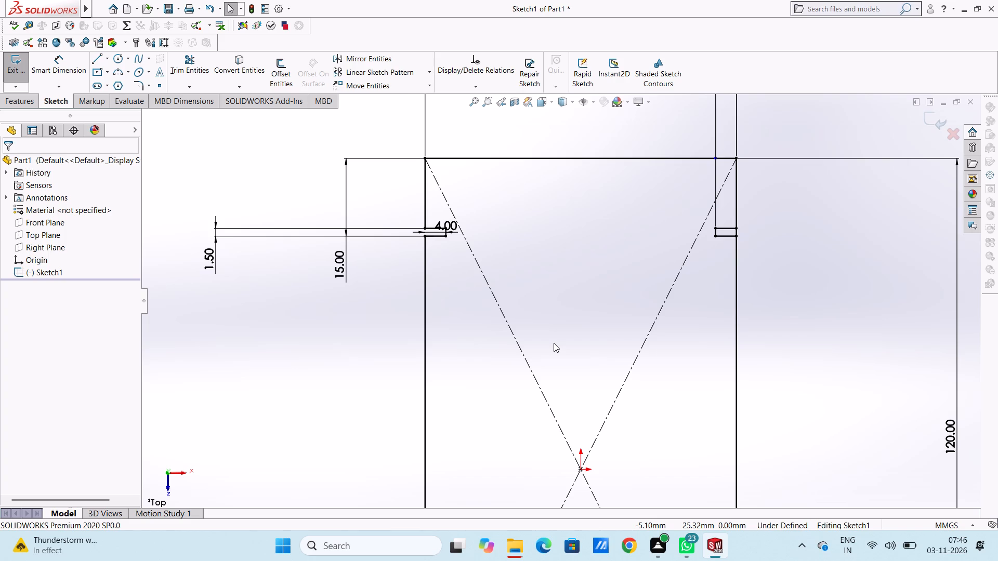
{"action": "scroll", "coordinate": [554, 343], "scroll_direction": "up", "scroll_amount": 4}
{"action": "scroll", "coordinate": [554, 343], "scroll_direction": "down", "scroll_amount": 1}
{"action": "scroll", "coordinate": [554, 343], "scroll_direction": "up", "scroll_amount": 5}
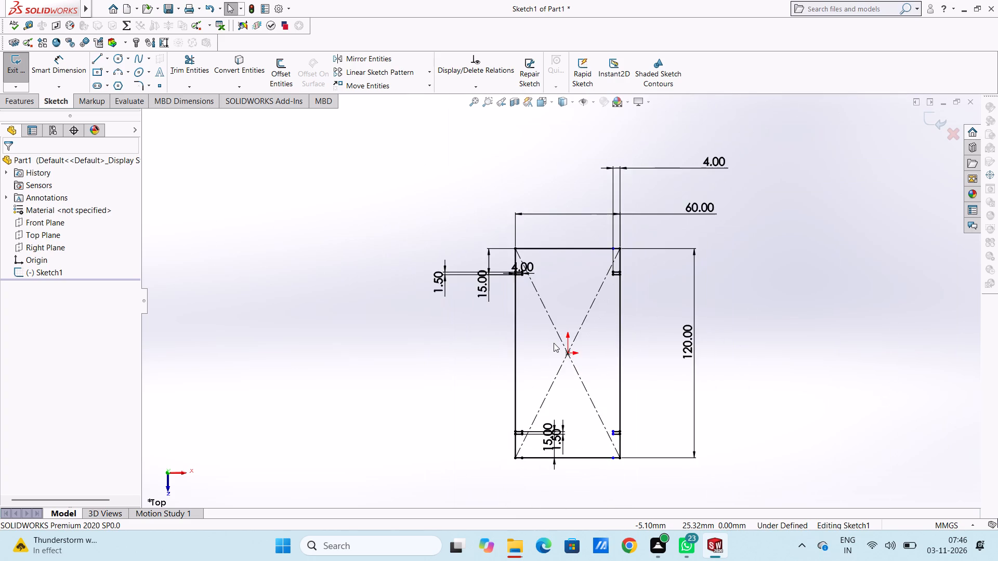
{"action": "scroll", "coordinate": [554, 343], "scroll_direction": "up", "scroll_amount": 3}
{"action": "scroll", "coordinate": [581, 350], "scroll_direction": "down", "scroll_amount": 5}
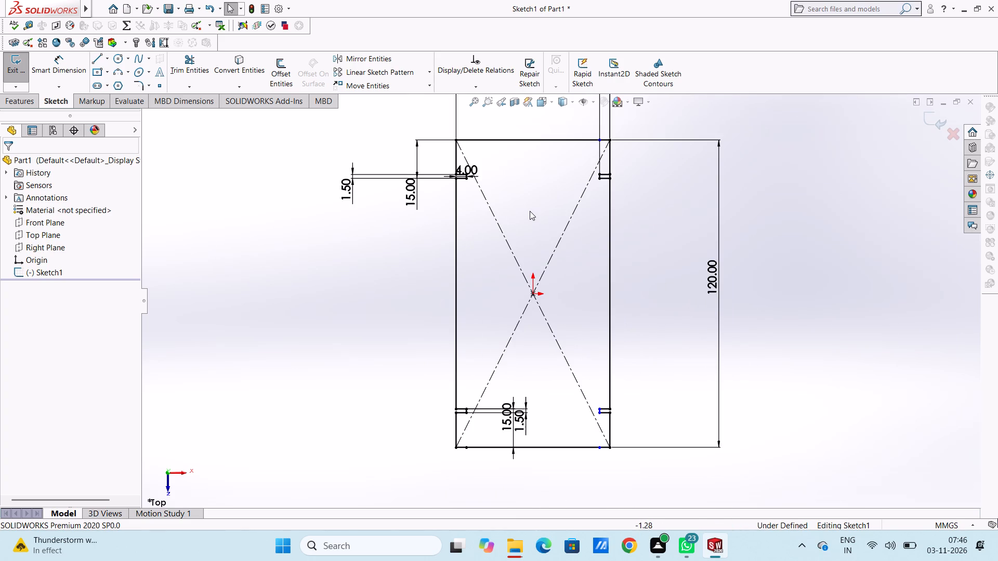
{"action": "scroll", "coordinate": [530, 211], "scroll_direction": "down", "scroll_amount": 1}
{"action": "scroll", "coordinate": [530, 210], "scroll_direction": "up", "scroll_amount": 4}
{"action": "scroll", "coordinate": [536, 246], "scroll_direction": "down", "scroll_amount": 6}
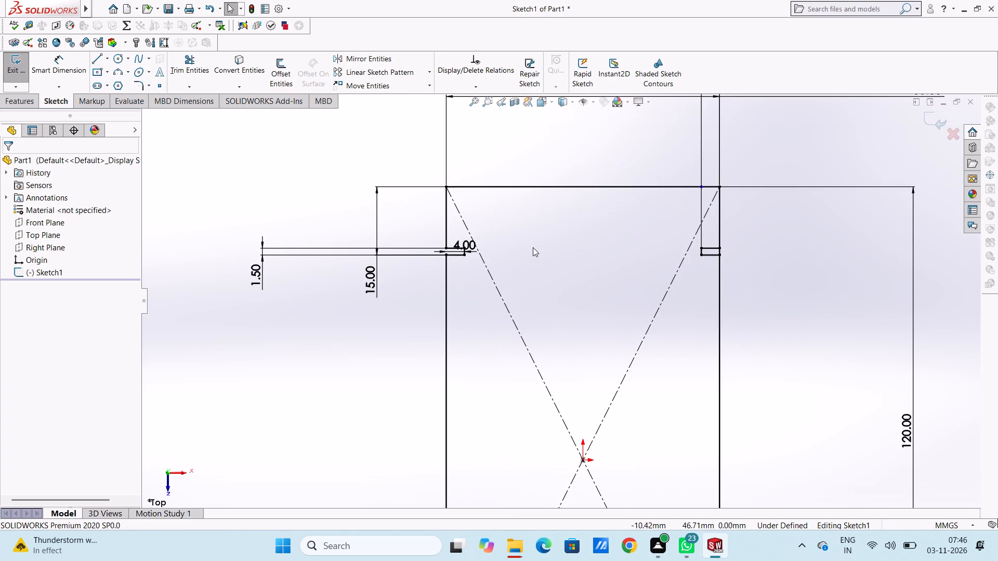
{"action": "scroll", "coordinate": [510, 269], "scroll_direction": "down", "scroll_amount": 3}
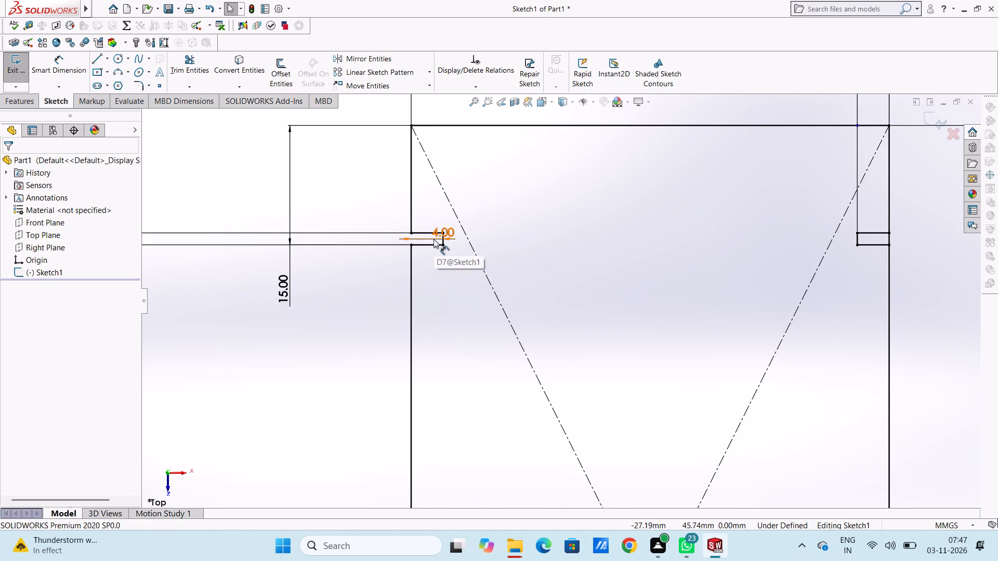
{"action": "left_click", "coordinate": [434, 239]}
{"action": "right_click", "coordinate": [572, 194]}
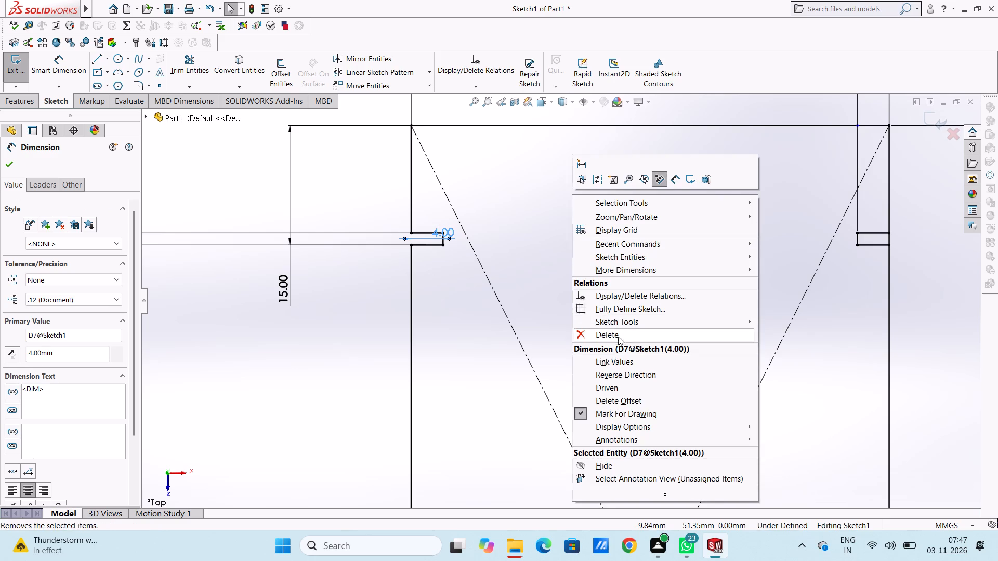
{"action": "left_click", "coordinate": [610, 334]}
Delete the lower-left notch's 15.00 mm position dimension and its 1.50 mm width dimension.
{"action": "scroll", "coordinate": [592, 312], "scroll_direction": "up", "scroll_amount": 5}
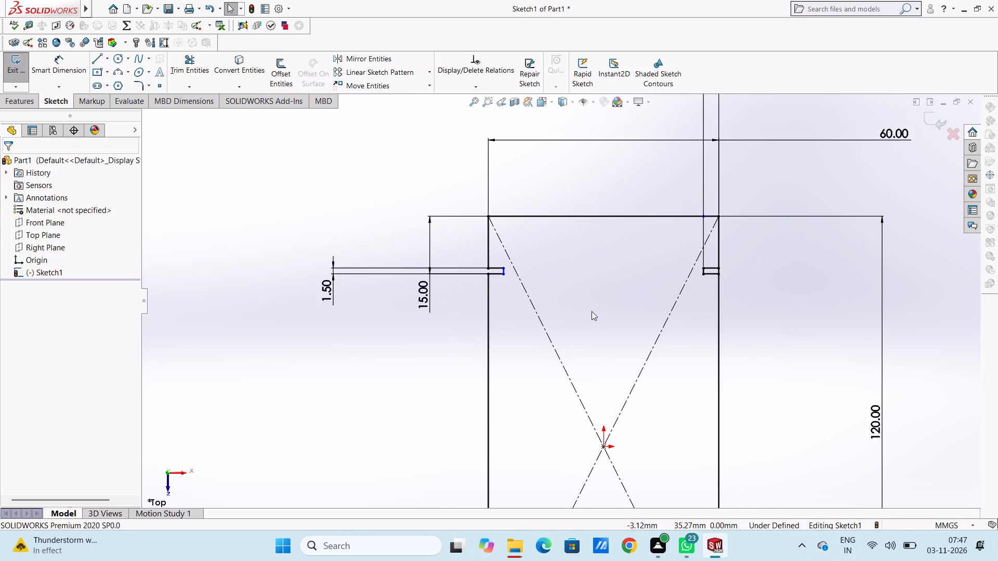
{"action": "scroll", "coordinate": [592, 311], "scroll_direction": "up", "scroll_amount": 6}
{"action": "scroll", "coordinate": [581, 342], "scroll_direction": "down", "scroll_amount": 4}
{"action": "scroll", "coordinate": [565, 402], "scroll_direction": "up", "scroll_amount": 3}
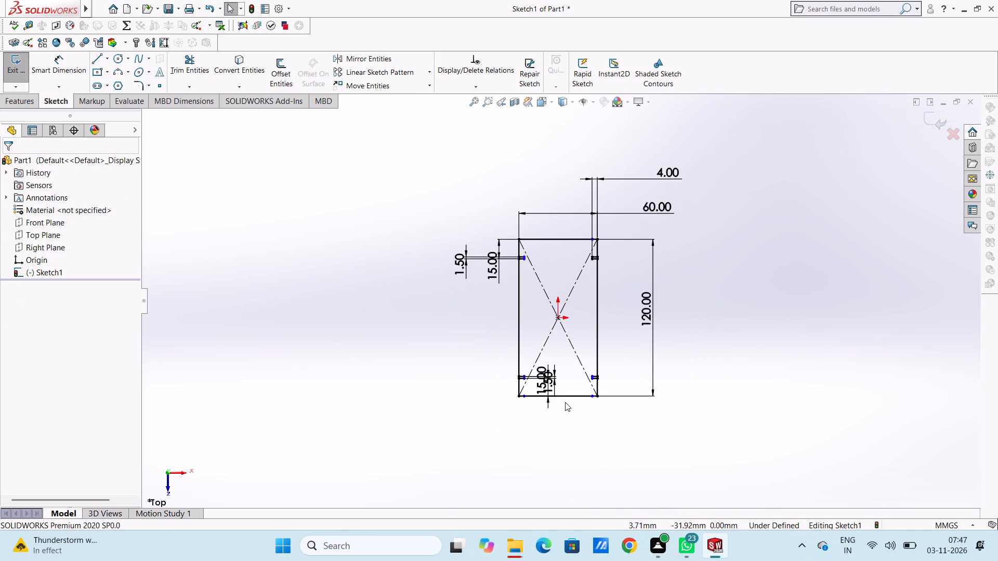
{"action": "scroll", "coordinate": [549, 400], "scroll_direction": "down", "scroll_amount": 4}
{"action": "scroll", "coordinate": [551, 346], "scroll_direction": "down", "scroll_amount": 5}
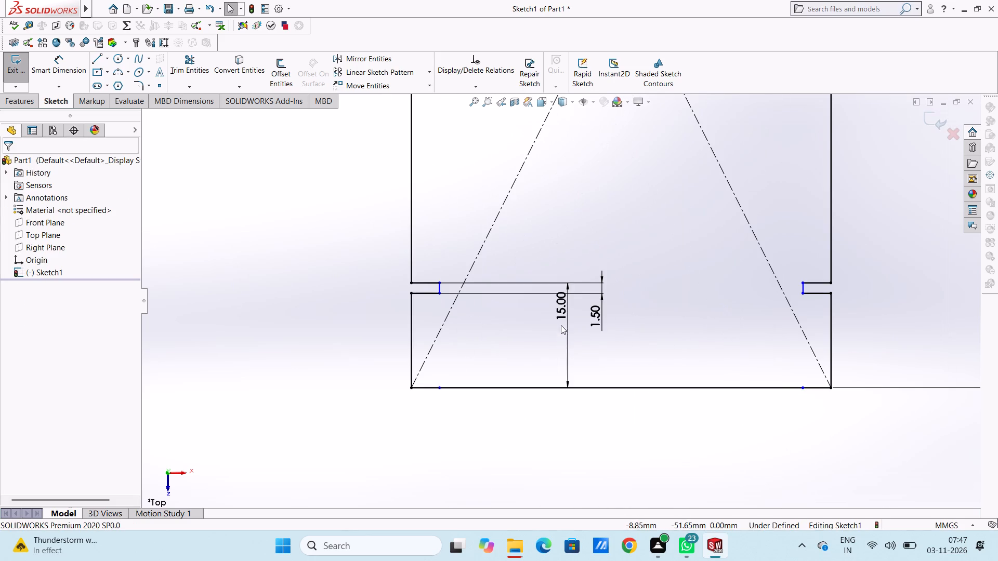
{"action": "left_click", "coordinate": [564, 314]}
{"action": "right_click", "coordinate": [592, 242]}
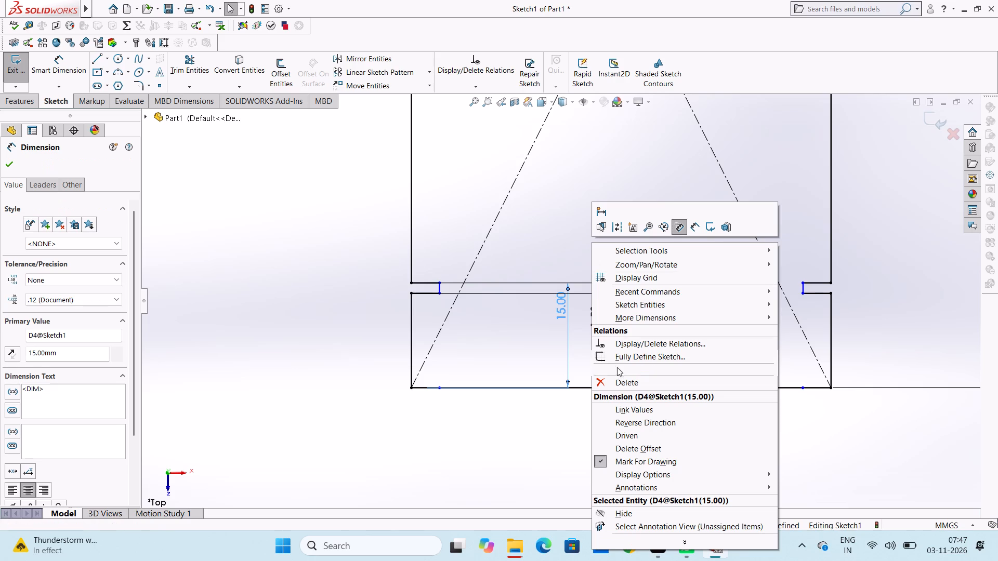
{"action": "left_click", "coordinate": [616, 383]}
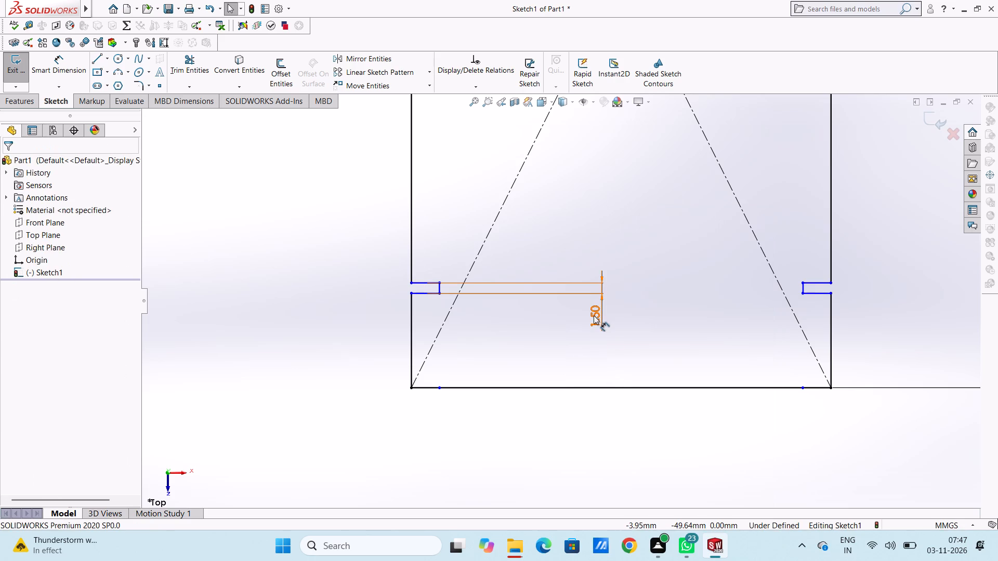
{"action": "left_click", "coordinate": [594, 315]}
{"action": "right_click", "coordinate": [622, 246]}
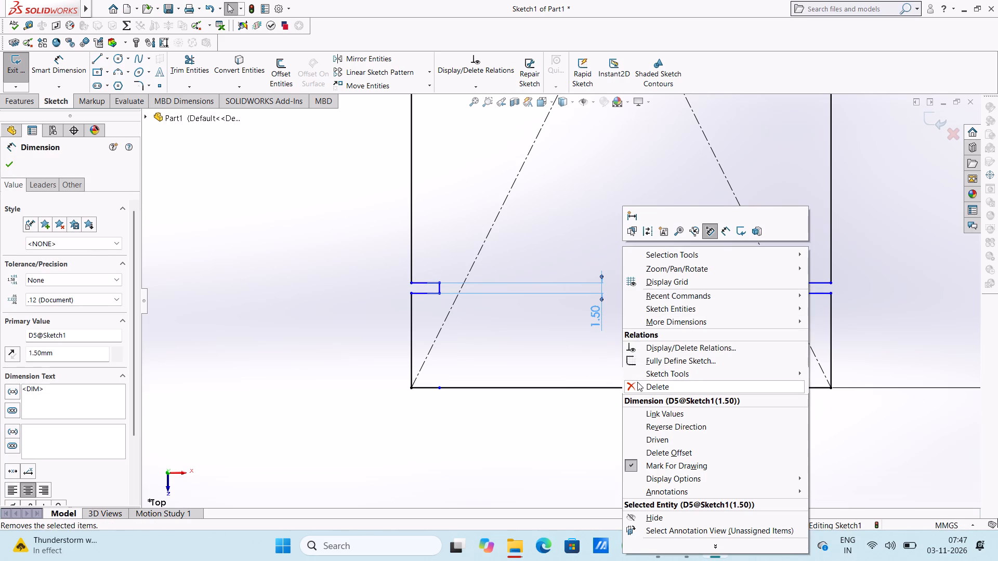
{"action": "left_click", "coordinate": [637, 382]}
Apply Fix relations to both inner corner points of the lower-left notch.
{"action": "left_click", "coordinate": [440, 293]}
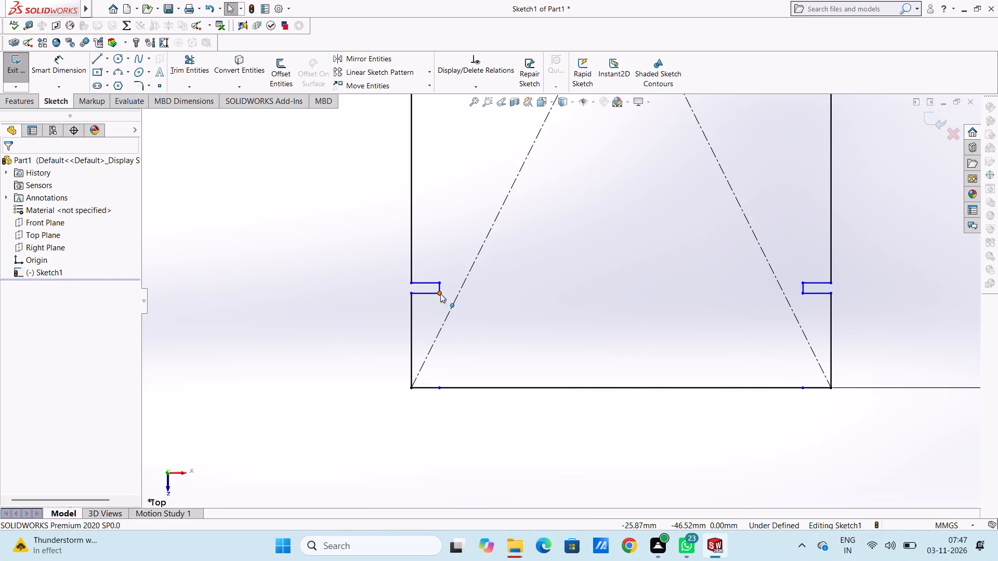
{"action": "left_click", "coordinate": [17, 294]}
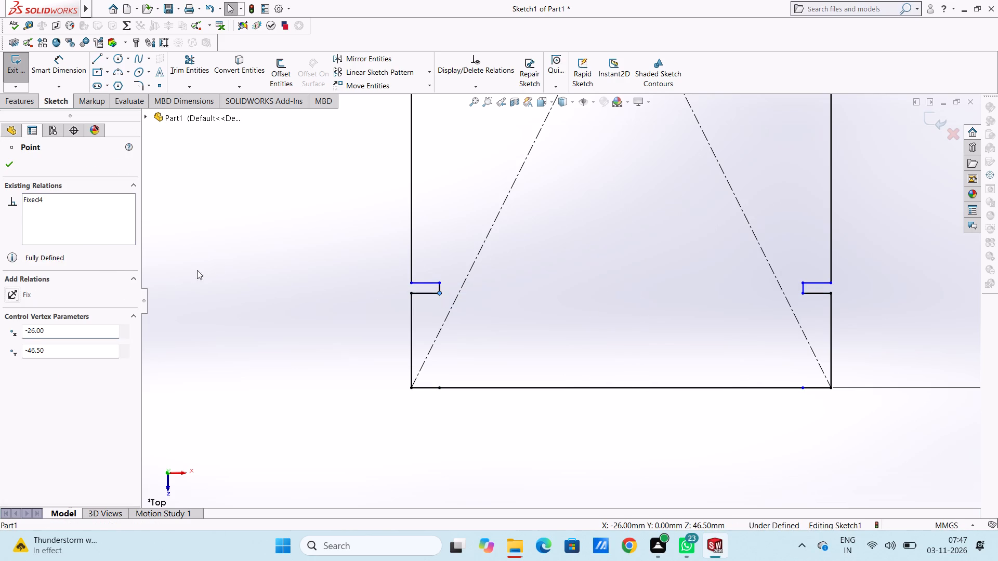
{"action": "left_click", "coordinate": [218, 262]}
{"action": "left_click", "coordinate": [442, 280]}
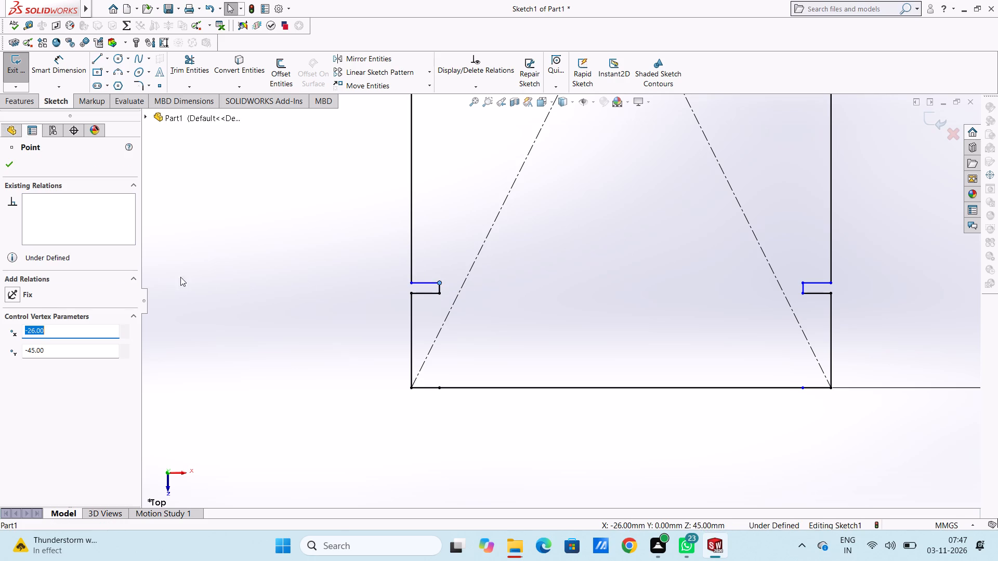
{"action": "left_click", "coordinate": [16, 297]}
{"action": "left_click", "coordinate": [278, 282]}
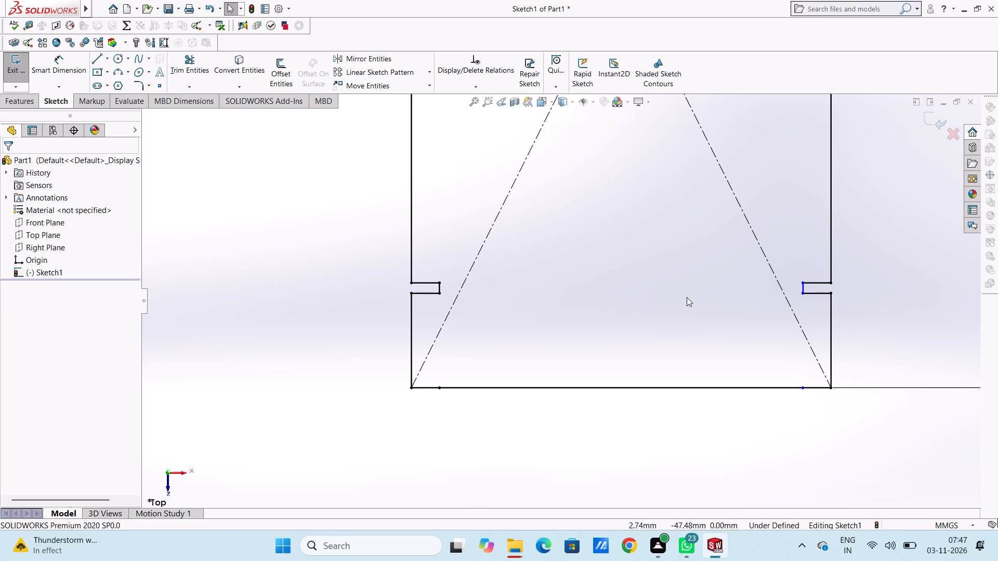
Apply Fix relations to both inner corner points of the lower-right notch.
{"action": "left_click_drag", "start_coordinate": [800, 283], "coordinate": [792, 285]}
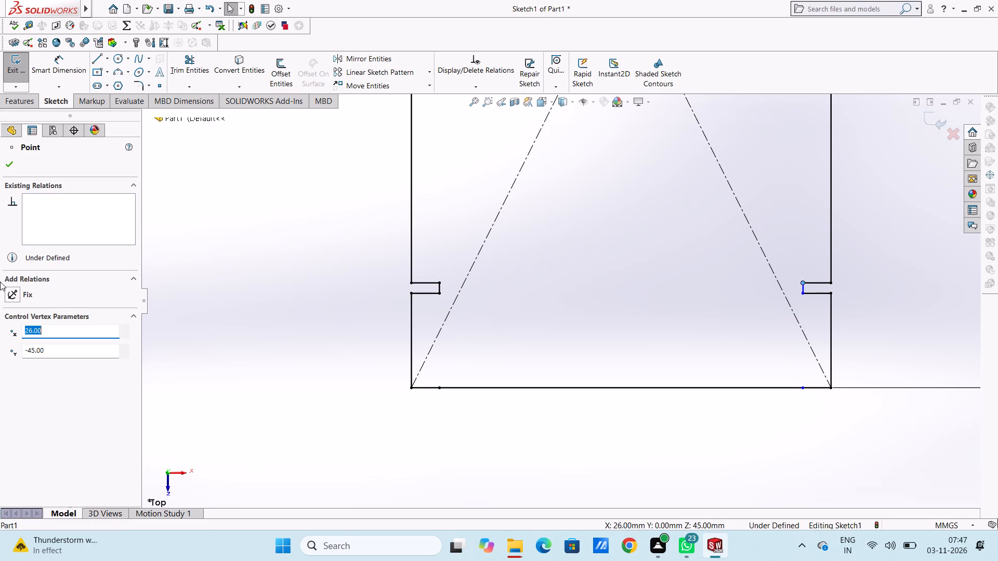
{"action": "left_click", "coordinate": [12, 296]}
{"action": "left_click", "coordinate": [246, 279]}
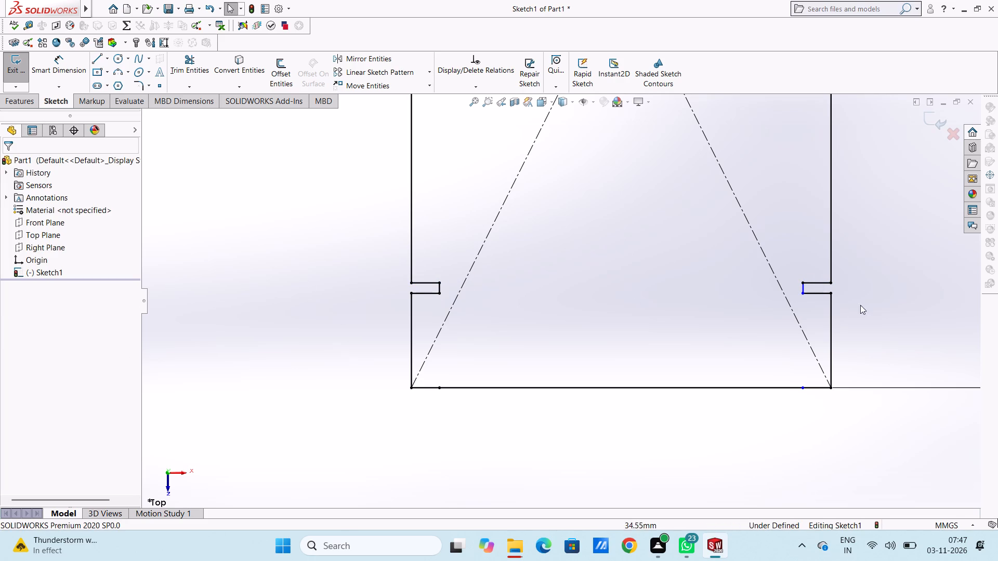
{"action": "left_click", "coordinate": [800, 293]}
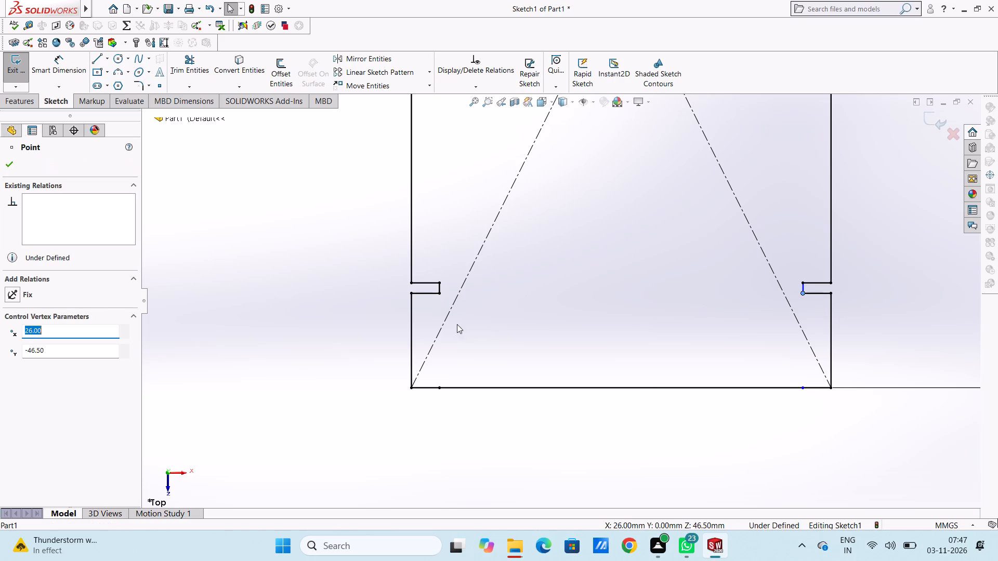
{"action": "left_click", "coordinate": [17, 296]}
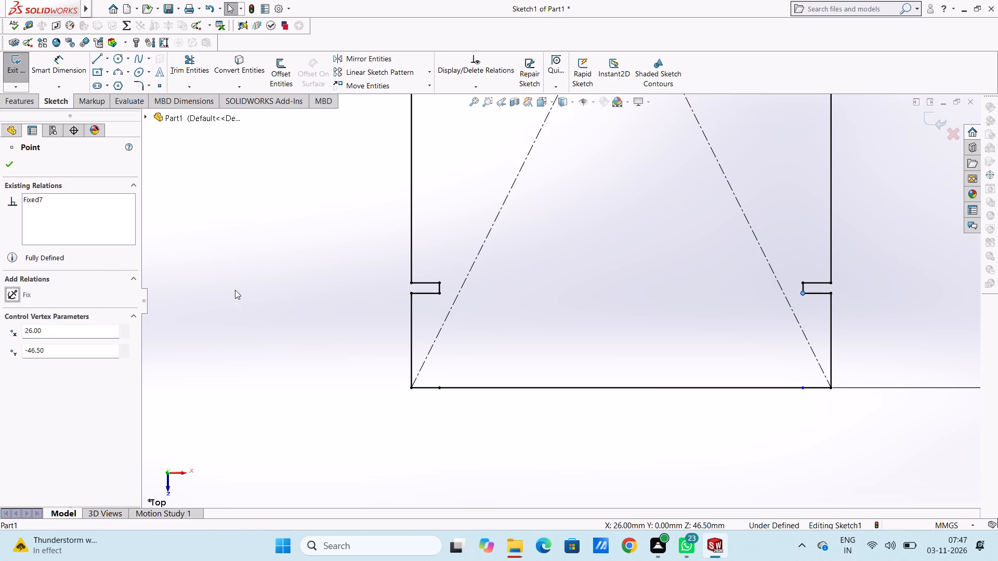
{"action": "left_click", "coordinate": [235, 290]}
Delete the upper-left notch's 1.50 mm width dimension and its 15.00 mm position dimension.
{"action": "scroll", "coordinate": [537, 259], "scroll_direction": "up", "scroll_amount": 11}
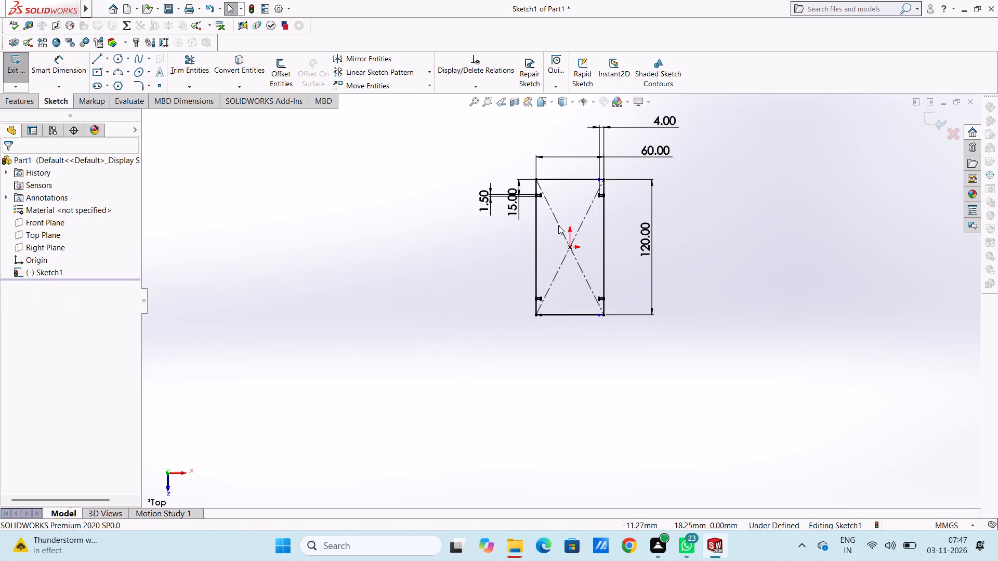
{"action": "scroll", "coordinate": [542, 207], "scroll_direction": "down", "scroll_amount": 7}
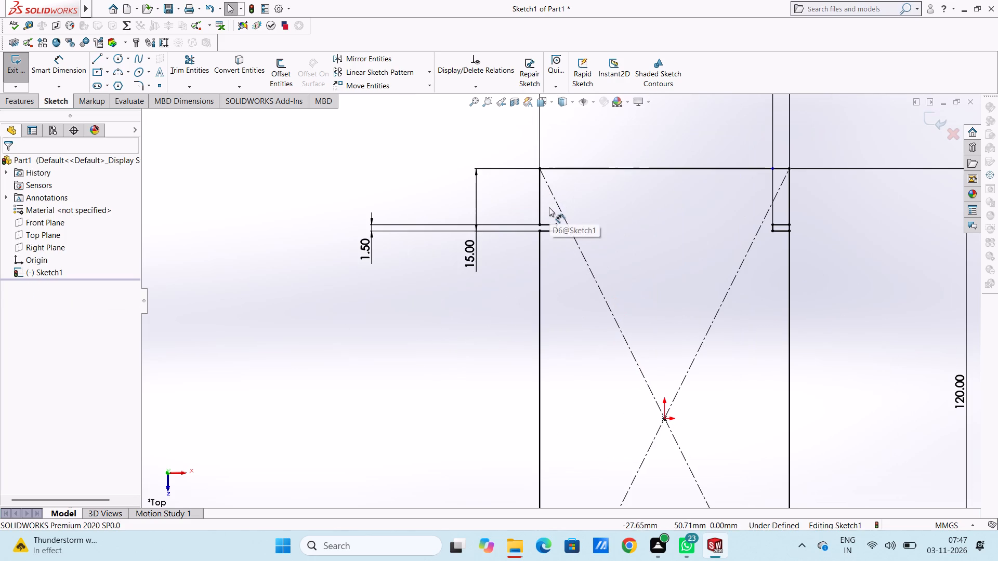
{"action": "left_click", "coordinate": [372, 236]}
{"action": "right_click", "coordinate": [330, 221]}
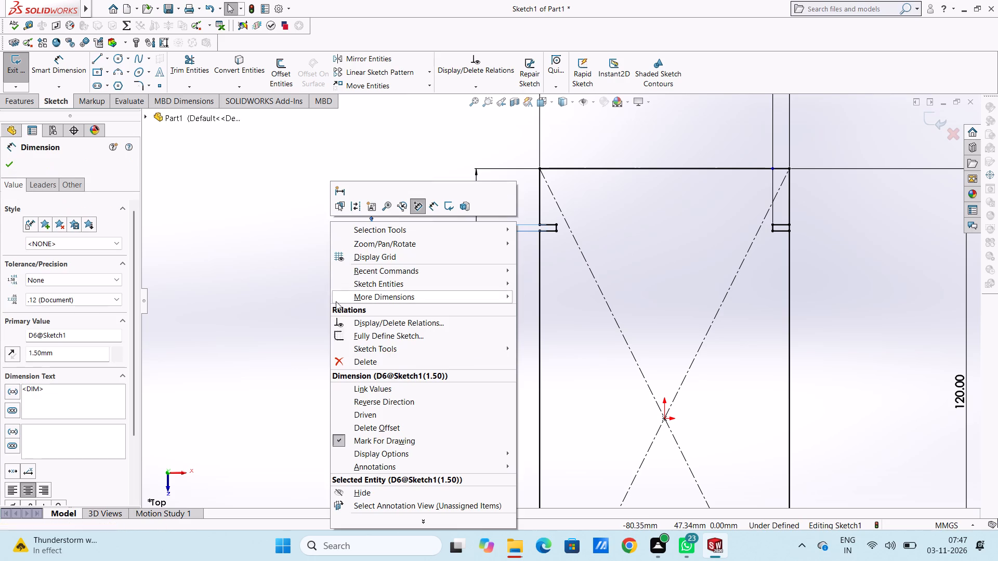
{"action": "left_click", "coordinate": [344, 362]}
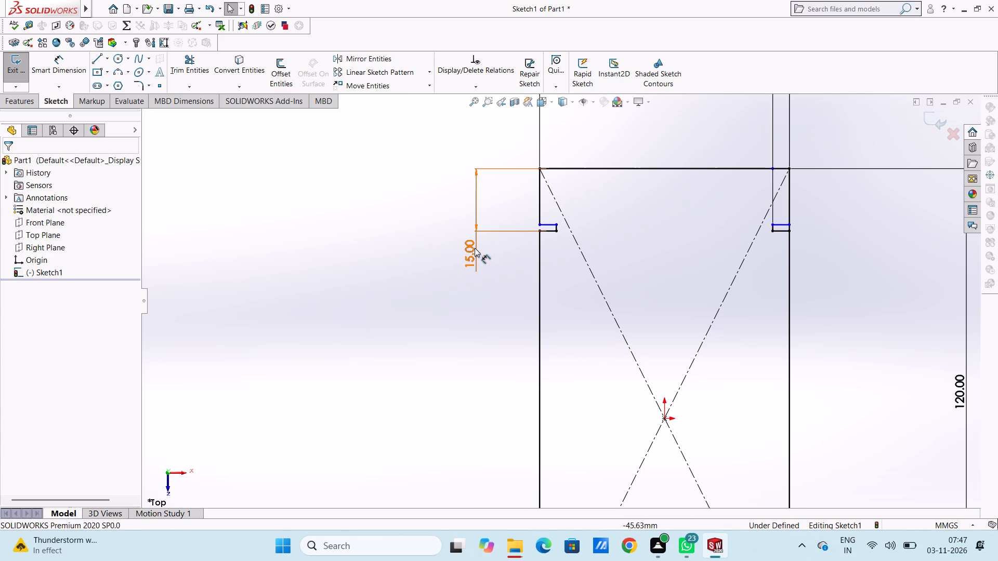
{"action": "left_click", "coordinate": [475, 248]}
{"action": "right_click", "coordinate": [358, 204]}
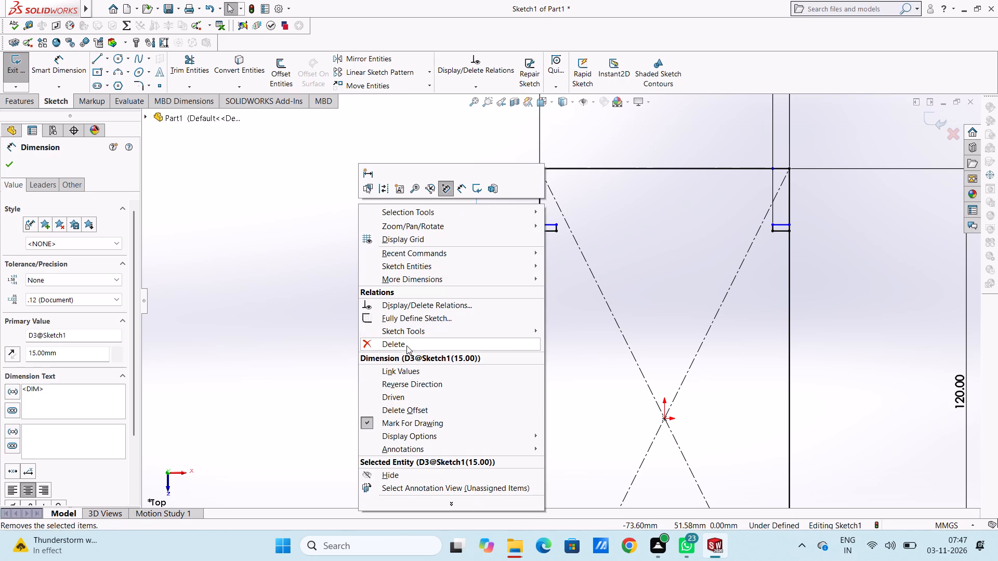
{"action": "left_click", "coordinate": [406, 345]}
Apply Fix relations to both inner corner points of the upper-left notch.
{"action": "scroll", "coordinate": [574, 225], "scroll_direction": "down", "scroll_amount": 4}
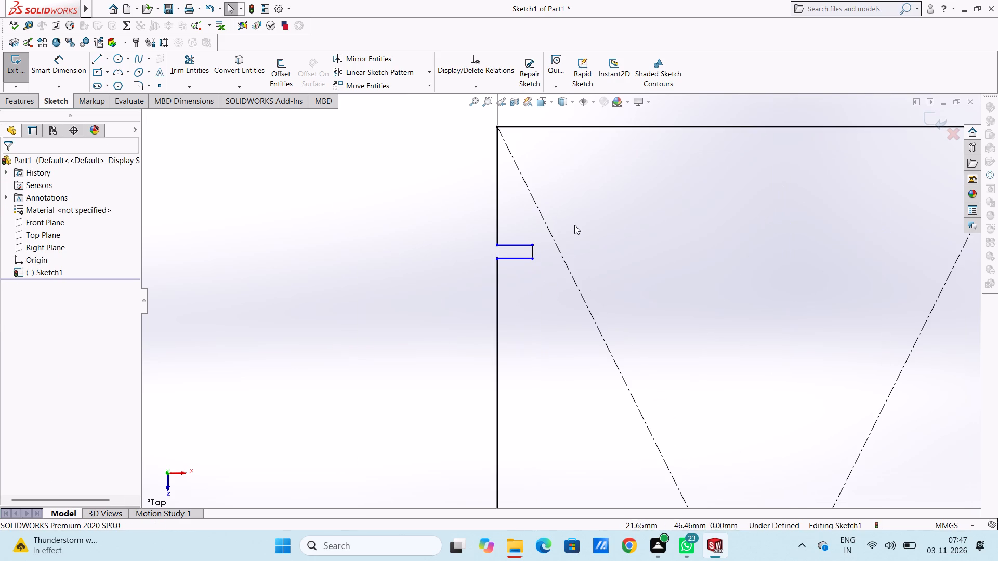
{"action": "left_click", "coordinate": [531, 259]}
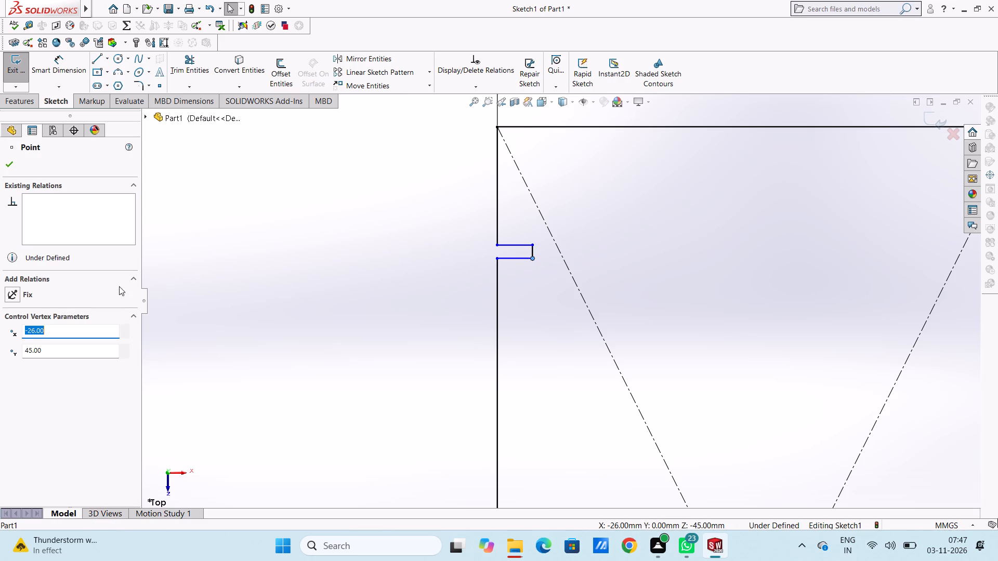
{"action": "left_click", "coordinate": [9, 294]}
{"action": "left_click", "coordinate": [365, 243]}
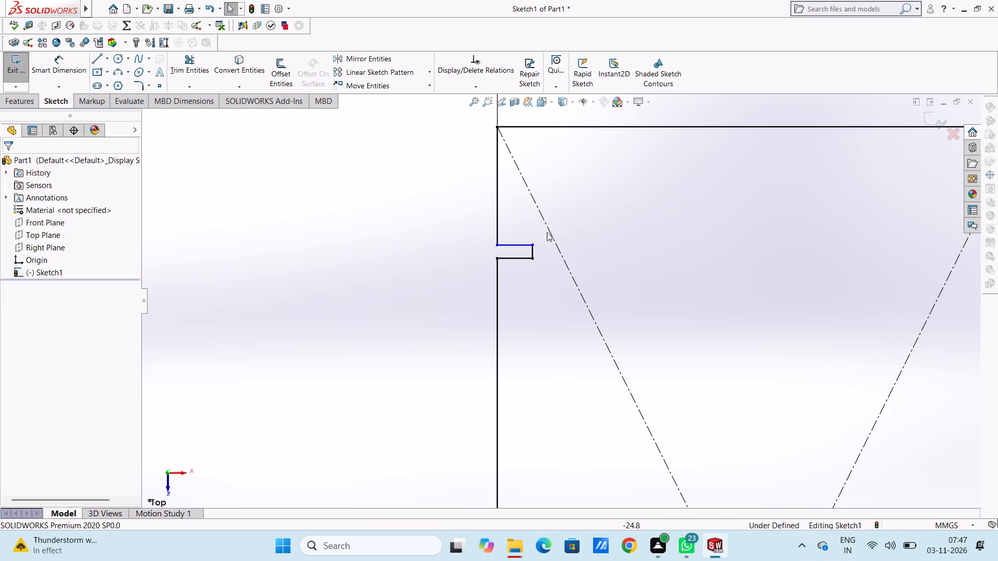
{"action": "left_click", "coordinate": [532, 243]}
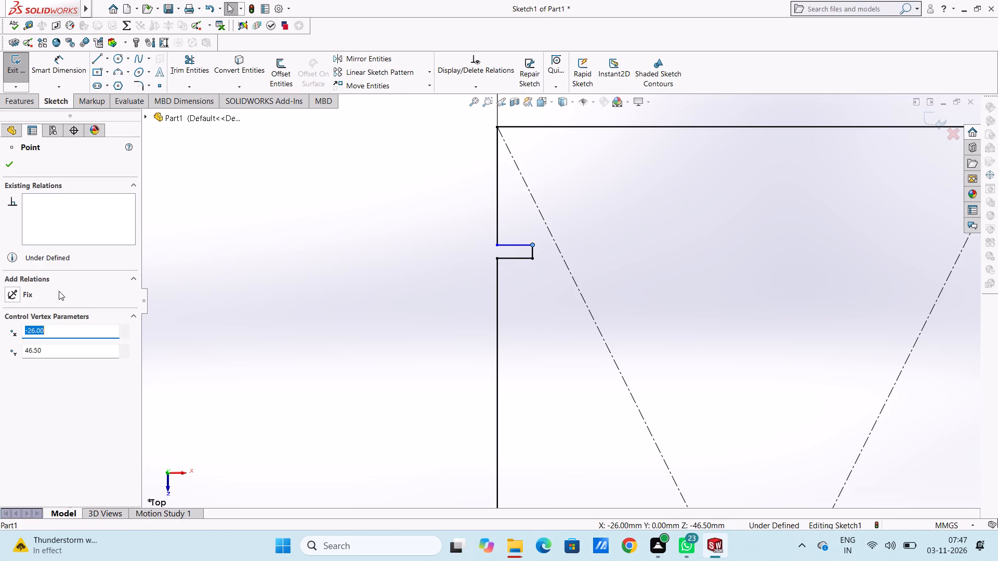
{"action": "left_click", "coordinate": [15, 295]}
{"action": "left_click", "coordinate": [416, 251]}
Trim the segment of the rectangle's right edge that closes off the upper-right notch's opening.
{"action": "scroll", "coordinate": [872, 201], "scroll_direction": "up", "scroll_amount": 2}
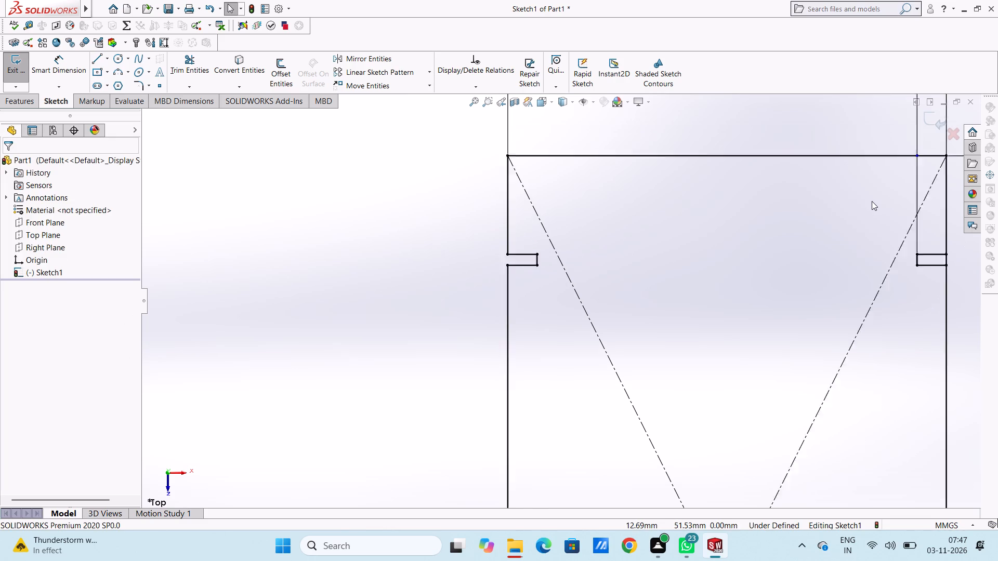
{"action": "scroll", "coordinate": [872, 201], "scroll_direction": "up", "scroll_amount": 2}
{"action": "scroll", "coordinate": [830, 270], "scroll_direction": "up", "scroll_amount": 4}
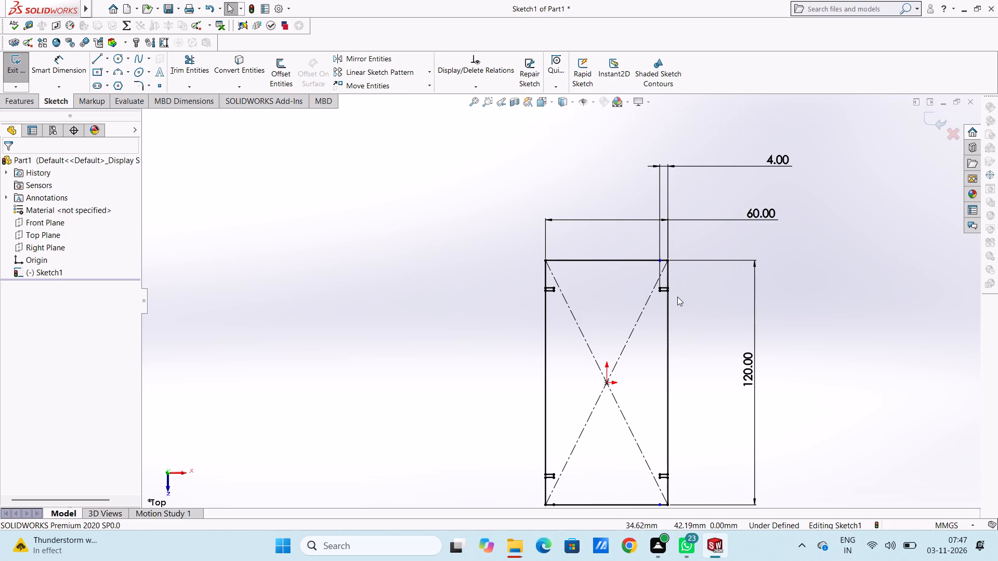
{"action": "scroll", "coordinate": [684, 304], "scroll_direction": "down", "scroll_amount": 1}
{"action": "scroll", "coordinate": [648, 355], "scroll_direction": "up", "scroll_amount": 4}
{"action": "scroll", "coordinate": [623, 393], "scroll_direction": "down", "scroll_amount": 2}
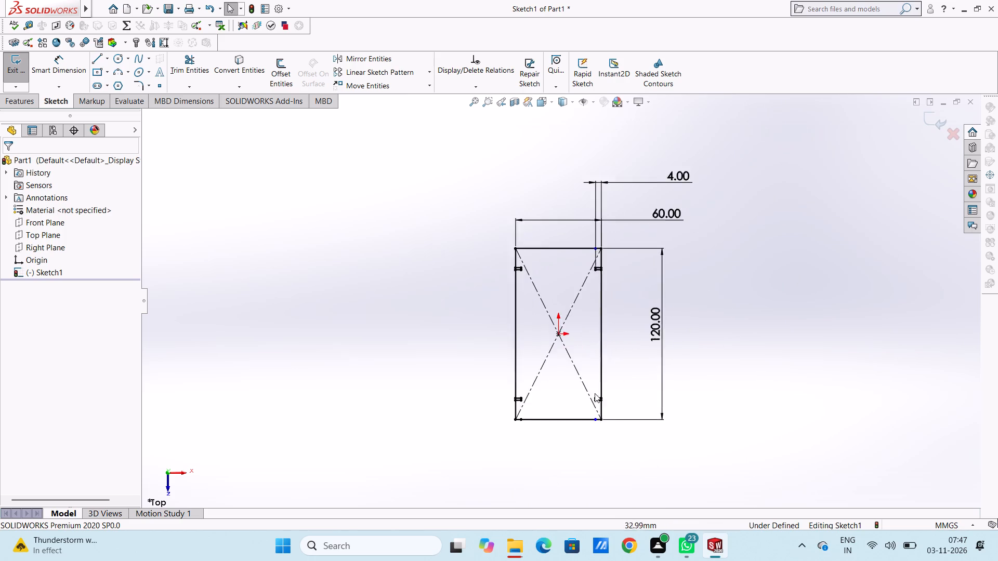
{"action": "scroll", "coordinate": [531, 432], "scroll_direction": "down", "scroll_amount": 3}
{"action": "scroll", "coordinate": [551, 366], "scroll_direction": "down", "scroll_amount": 2}
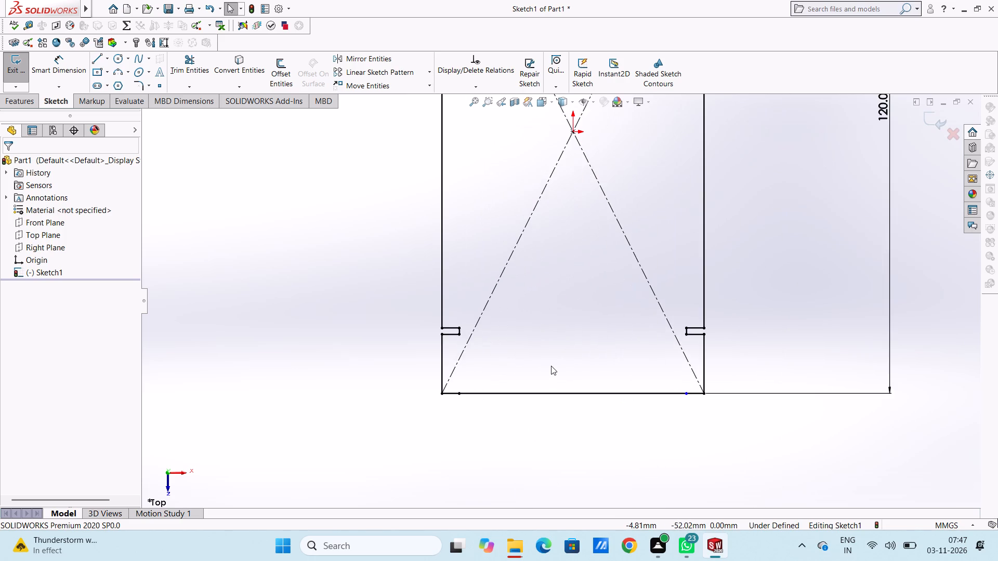
{"action": "scroll", "coordinate": [551, 366], "scroll_direction": "up", "scroll_amount": 7}
{"action": "scroll", "coordinate": [580, 217], "scroll_direction": "down", "scroll_amount": 4}
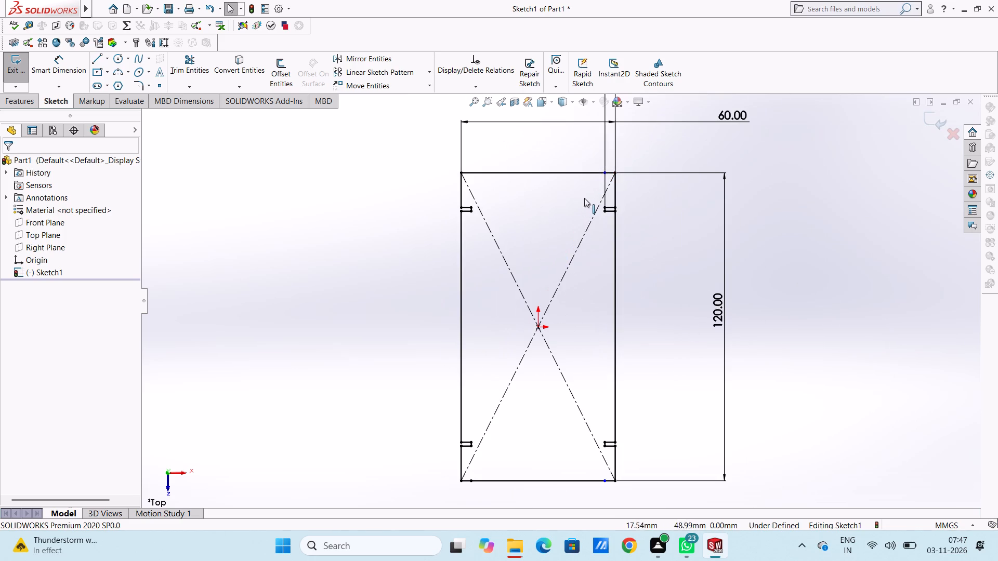
{"action": "scroll", "coordinate": [585, 192], "scroll_direction": "down", "scroll_amount": 4}
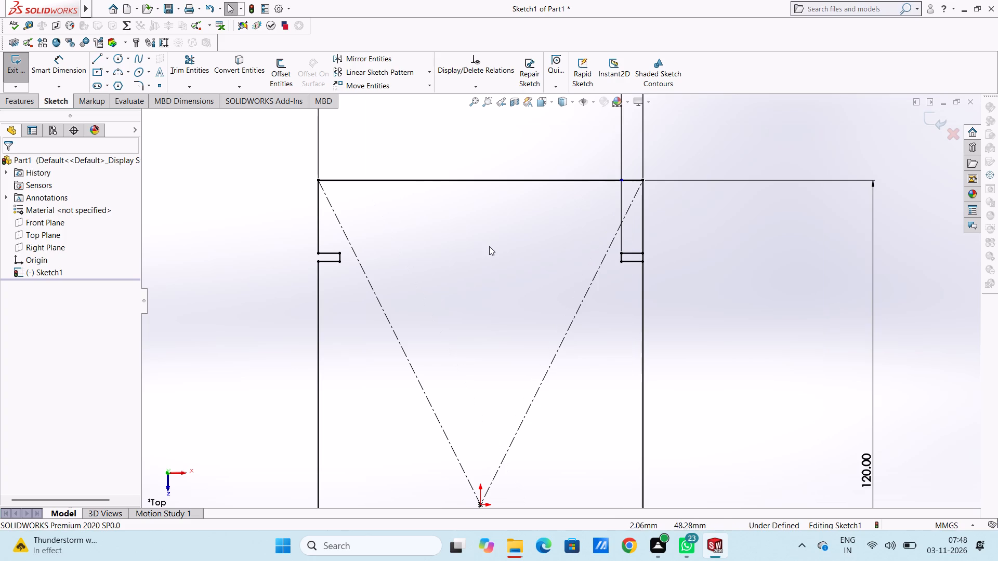
{"action": "left_click", "coordinate": [193, 65]}
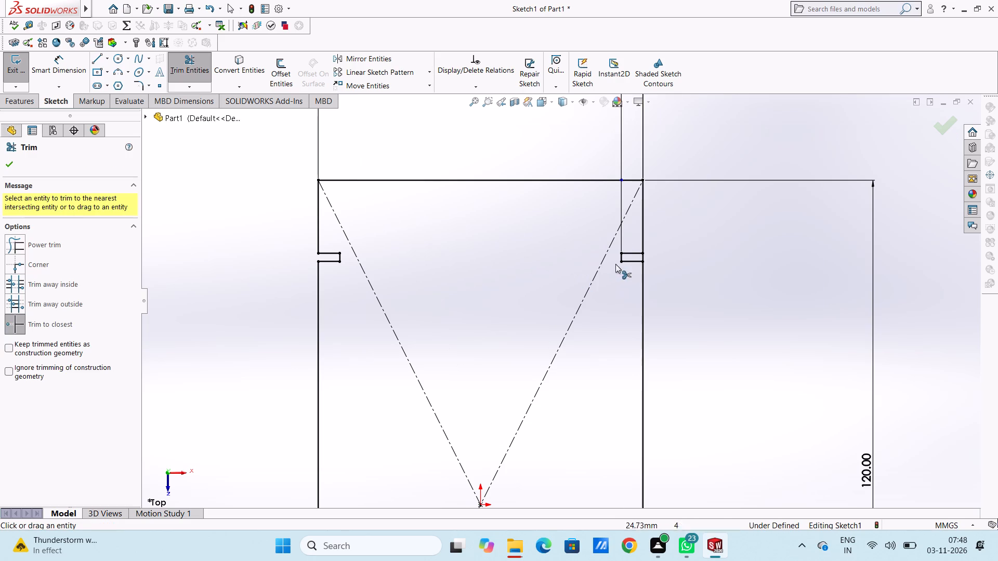
{"action": "left_click", "coordinate": [641, 258]}
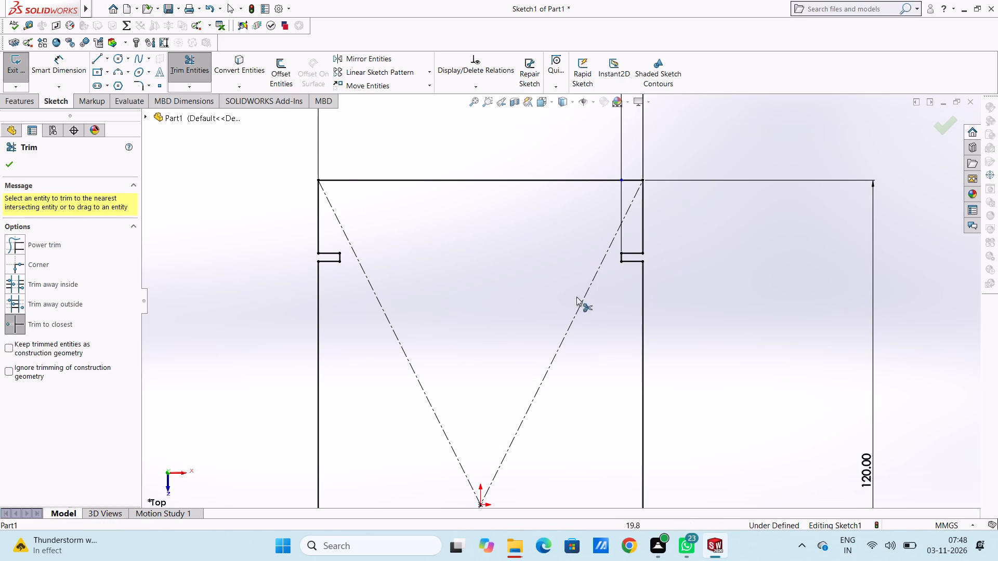
{"action": "left_click", "coordinate": [12, 166]}
{"action": "left_click", "coordinate": [489, 262]}
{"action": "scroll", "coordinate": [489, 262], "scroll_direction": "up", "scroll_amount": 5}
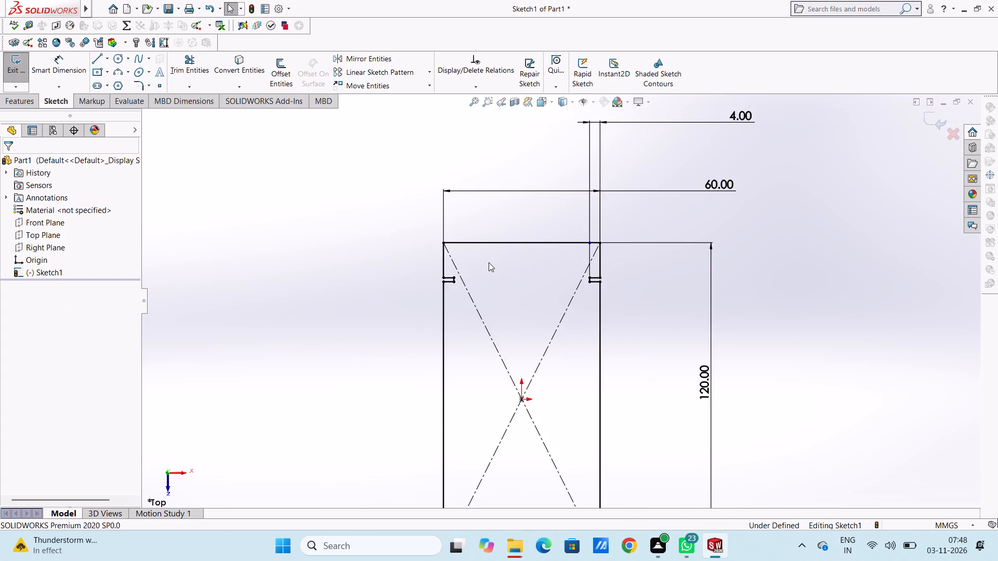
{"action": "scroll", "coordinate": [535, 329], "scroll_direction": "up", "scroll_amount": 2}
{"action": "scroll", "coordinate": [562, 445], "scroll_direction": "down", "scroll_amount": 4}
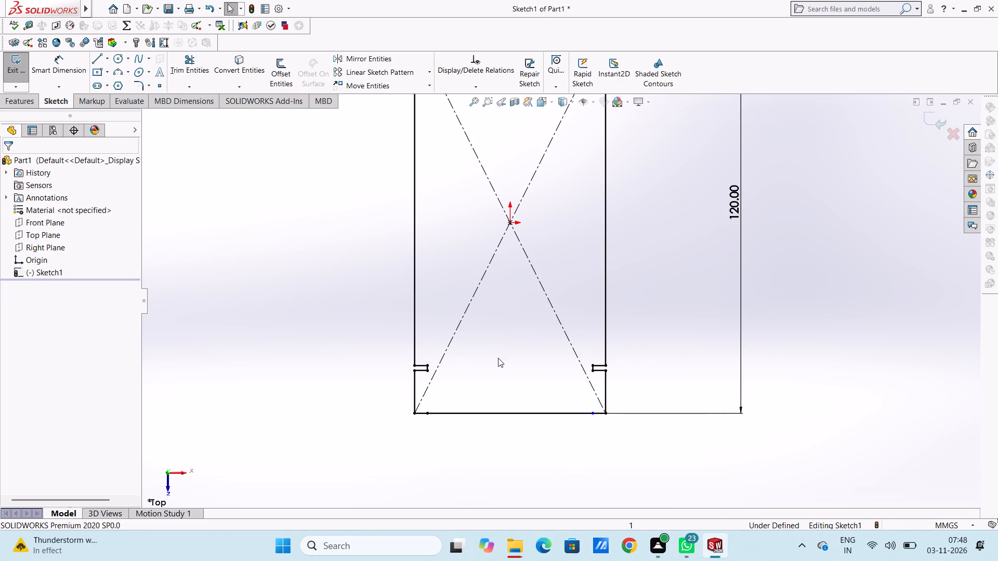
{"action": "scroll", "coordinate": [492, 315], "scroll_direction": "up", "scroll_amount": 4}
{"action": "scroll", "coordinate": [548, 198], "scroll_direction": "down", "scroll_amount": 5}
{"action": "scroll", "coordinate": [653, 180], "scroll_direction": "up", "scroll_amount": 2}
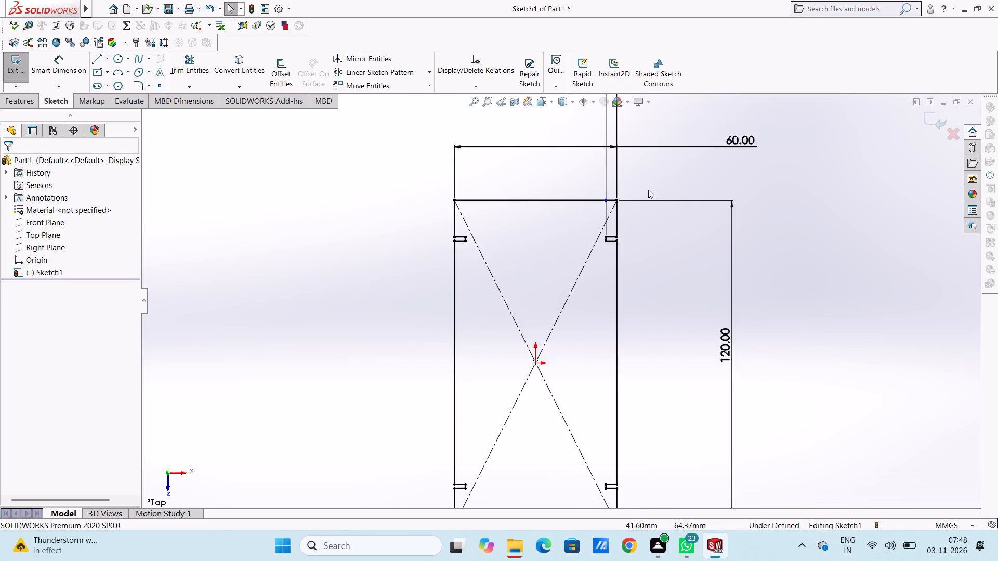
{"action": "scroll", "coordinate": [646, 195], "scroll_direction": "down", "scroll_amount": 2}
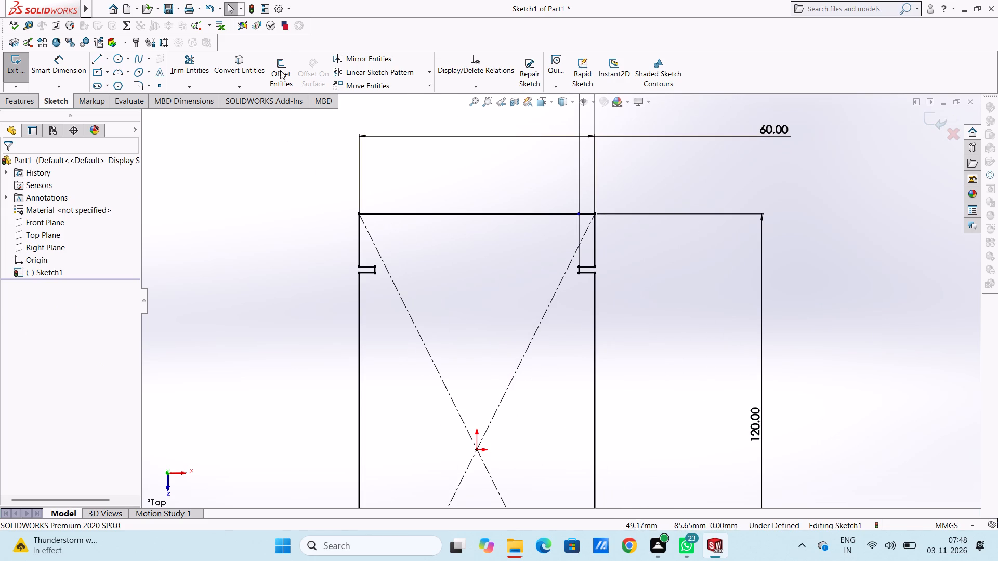
Offset the rectangle's top edge 35 mm inward, keeping the added dimension.
{"action": "left_click", "coordinate": [280, 70]}
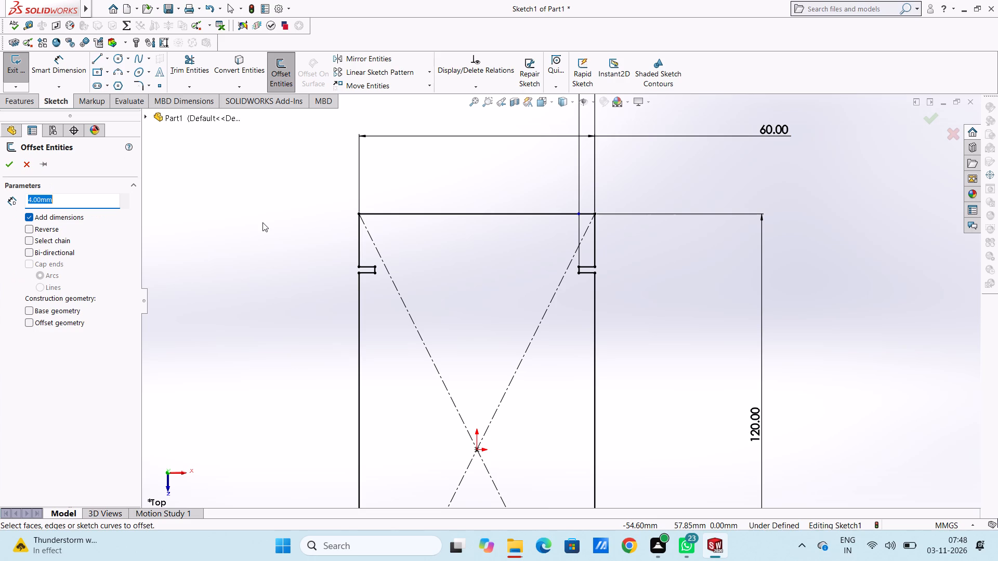
{"action": "type", "text": "35"}
{"action": "key", "text": "Return"}
{"action": "left_click", "coordinate": [457, 211]}
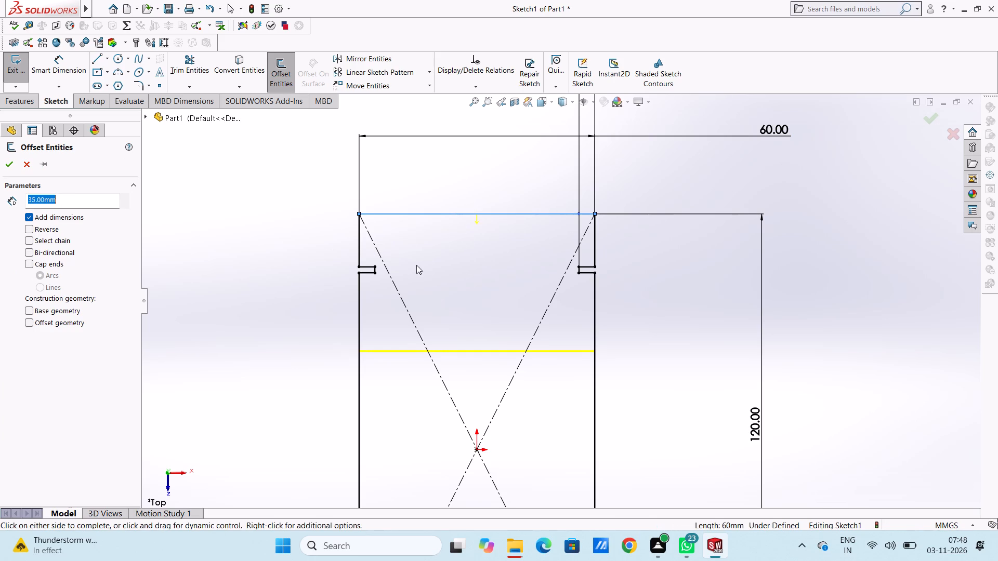
{"action": "scroll", "coordinate": [374, 263], "scroll_direction": "up", "scroll_amount": 5}
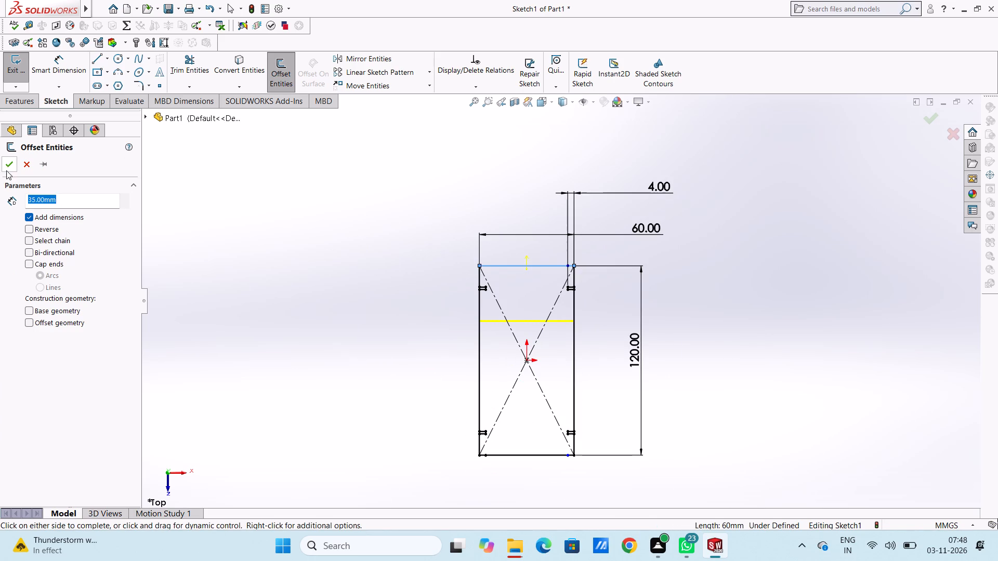
{"action": "left_click", "coordinate": [7, 164]}
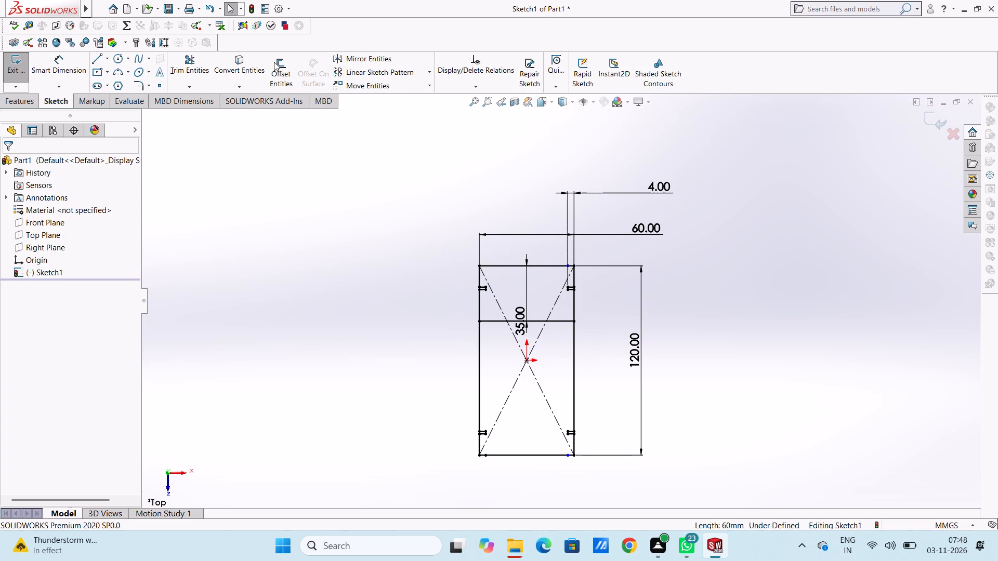
Offset the rectangle's bottom edge 35 mm inward, reversing the offset direction.
{"action": "left_click", "coordinate": [274, 58]}
{"action": "scroll", "coordinate": [550, 454], "scroll_direction": "down", "scroll_amount": 5}
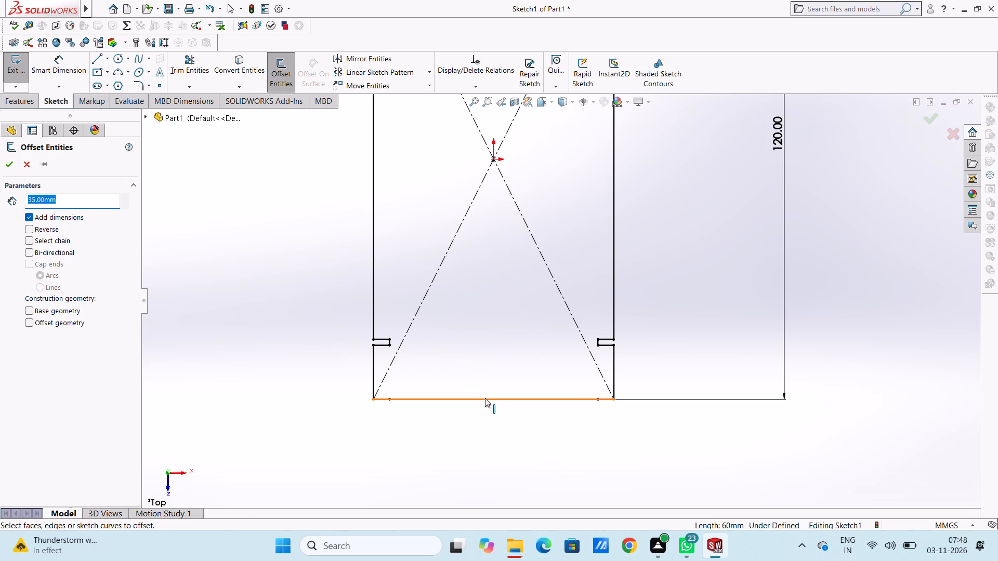
{"action": "left_click", "coordinate": [485, 398]}
{"action": "scroll", "coordinate": [470, 388], "scroll_direction": "up", "scroll_amount": 5}
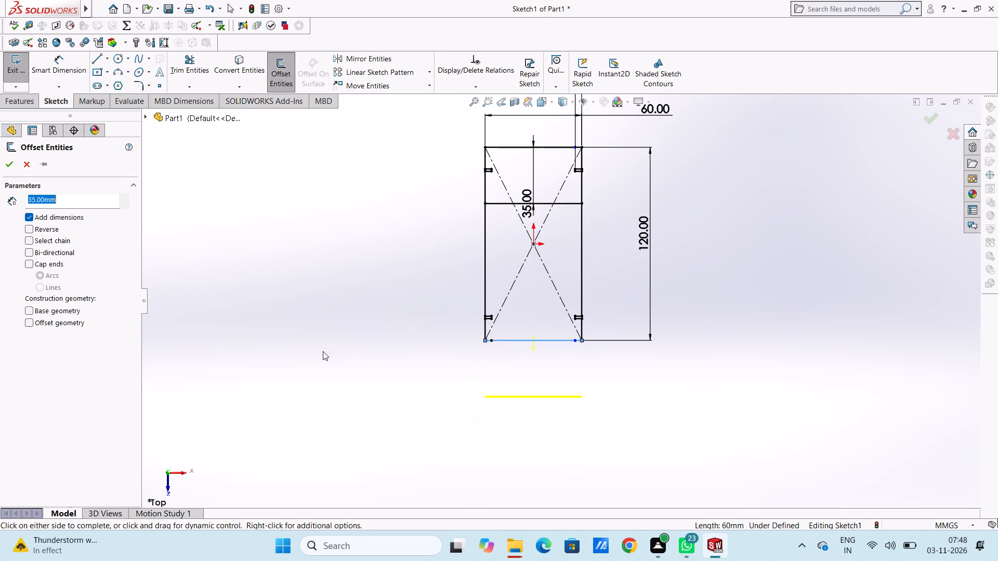
{"action": "left_click", "coordinate": [30, 224]}
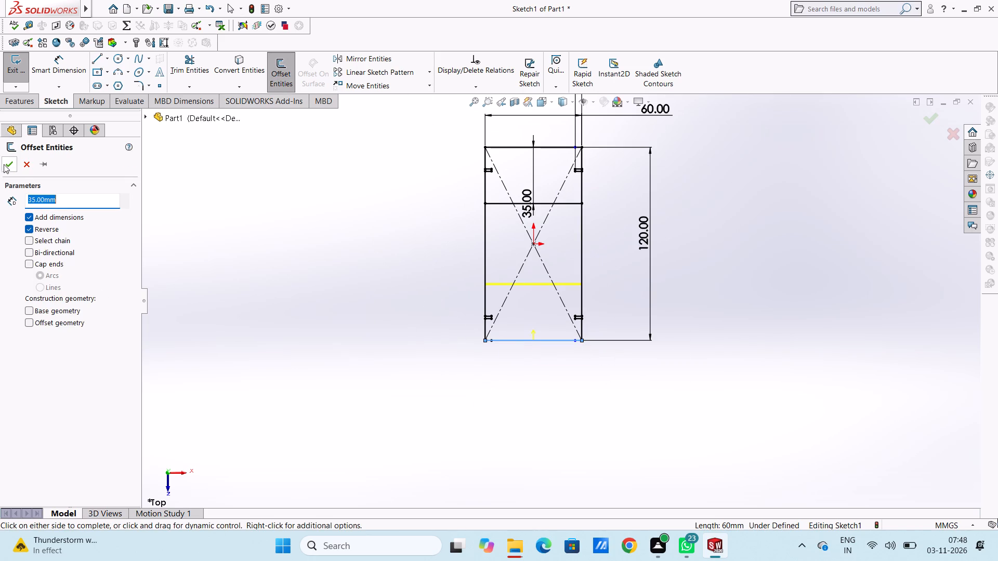
{"action": "left_click", "coordinate": [3, 164]}
Offset the upper interior horizontal line 1.5 mm toward the rectangle's centre.
{"action": "scroll", "coordinate": [556, 162], "scroll_direction": "down", "scroll_amount": 1}
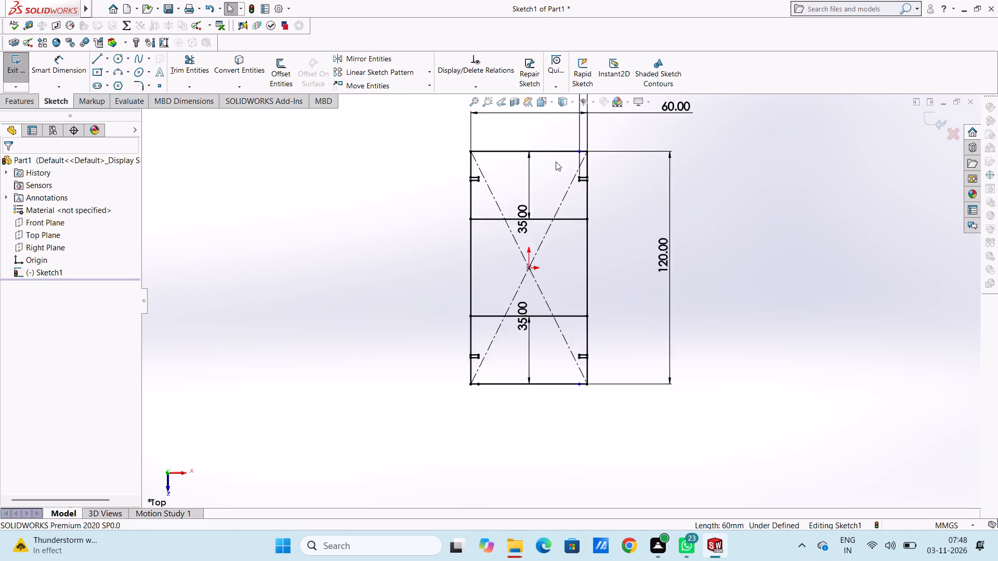
{"action": "scroll", "coordinate": [556, 162], "scroll_direction": "down", "scroll_amount": 1}
{"action": "scroll", "coordinate": [556, 204], "scroll_direction": "up", "scroll_amount": 2}
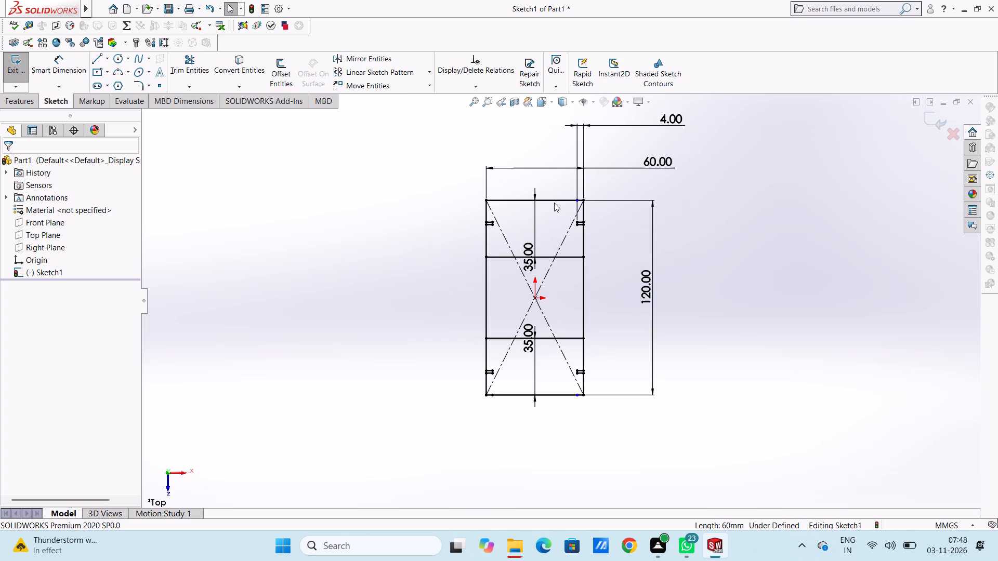
{"action": "scroll", "coordinate": [549, 257], "scroll_direction": "down", "scroll_amount": 2}
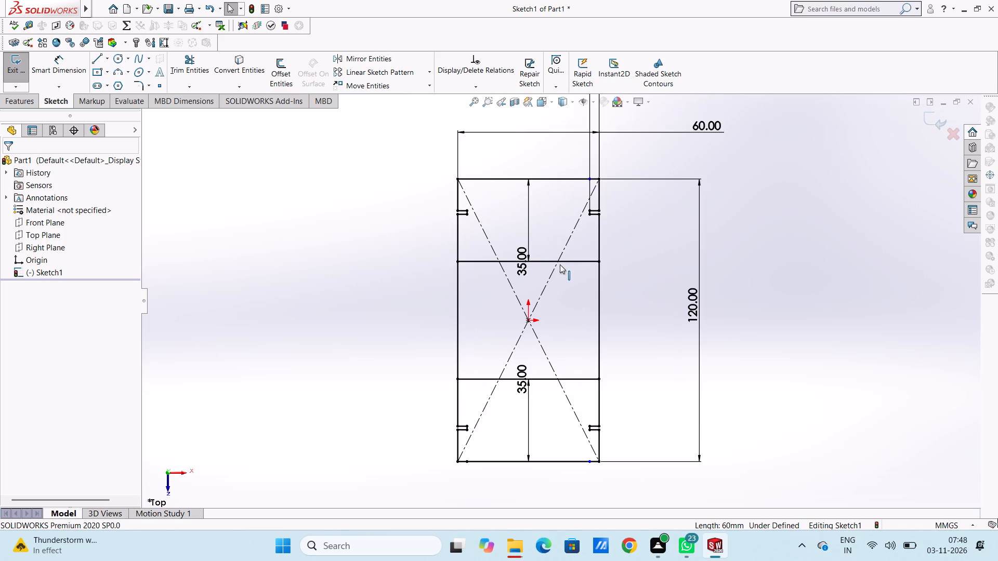
{"action": "left_click", "coordinate": [282, 69]}
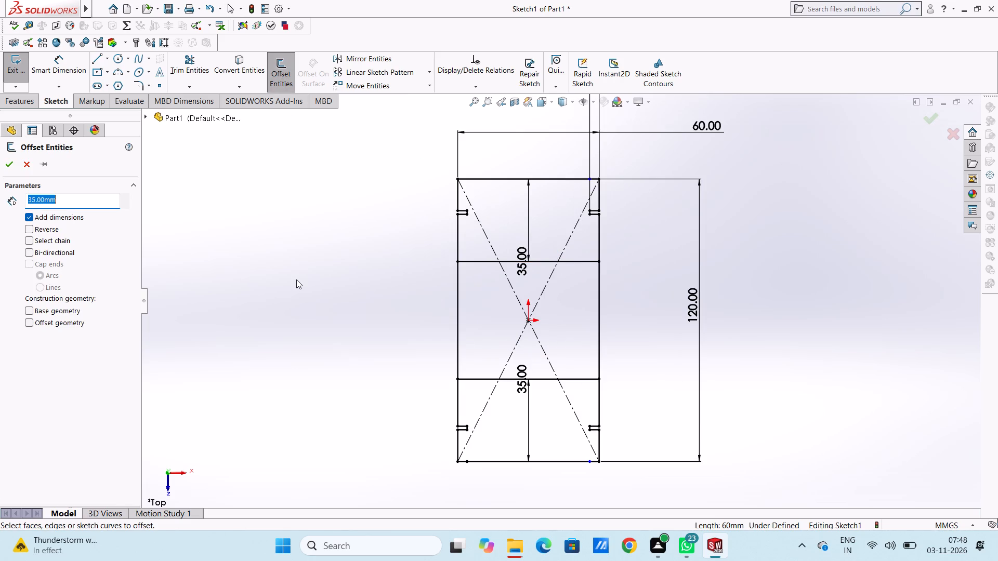
{"action": "type", "text": "1.5"}
{"action": "key", "text": "Return"}
{"action": "left_click", "coordinate": [537, 262]}
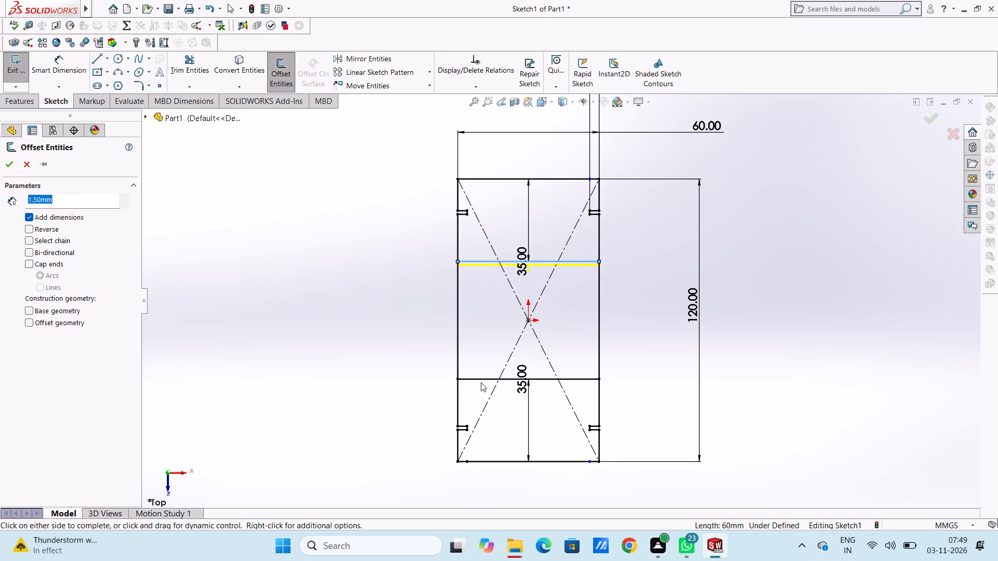
{"action": "left_click", "coordinate": [481, 380]}
{"action": "left_click", "coordinate": [481, 380]}
{"action": "left_click", "coordinate": [10, 162]}
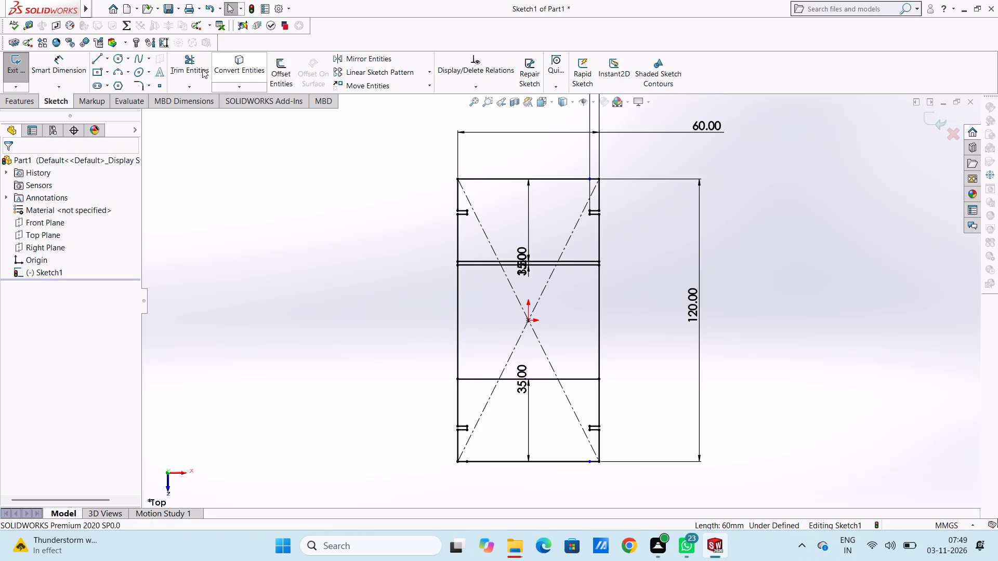
Offset the lower interior horizontal line 1.5 mm toward the rectangle's centre, reversing the offset direction.
{"action": "left_click", "coordinate": [276, 70]}
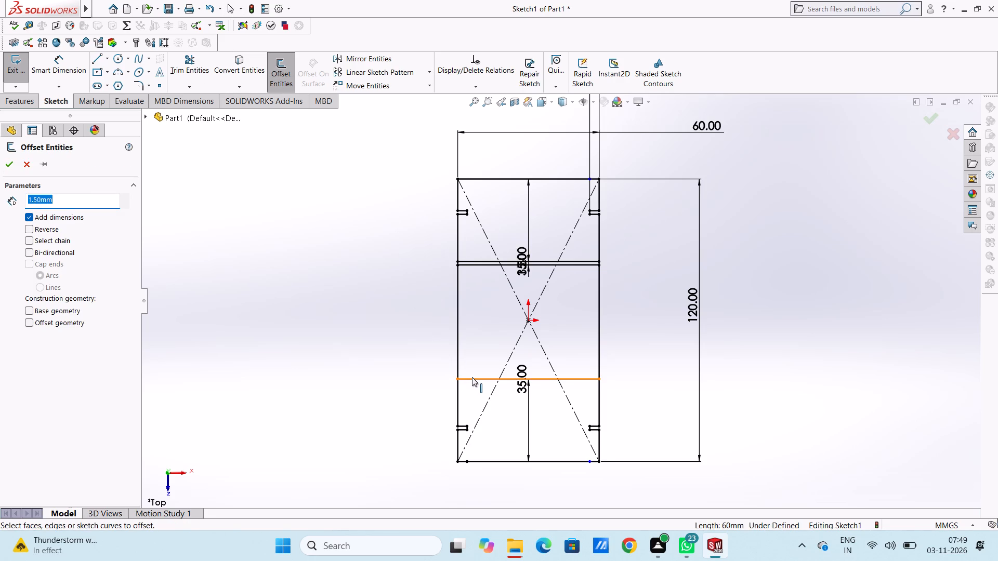
{"action": "left_click", "coordinate": [472, 377]}
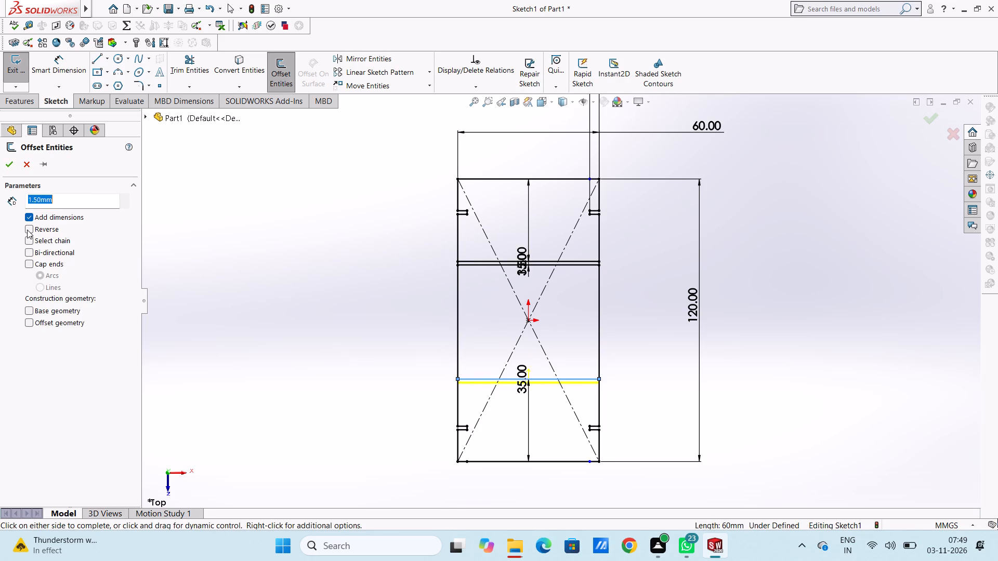
{"action": "left_click", "coordinate": [28, 230]}
{"action": "left_click", "coordinate": [15, 171]}
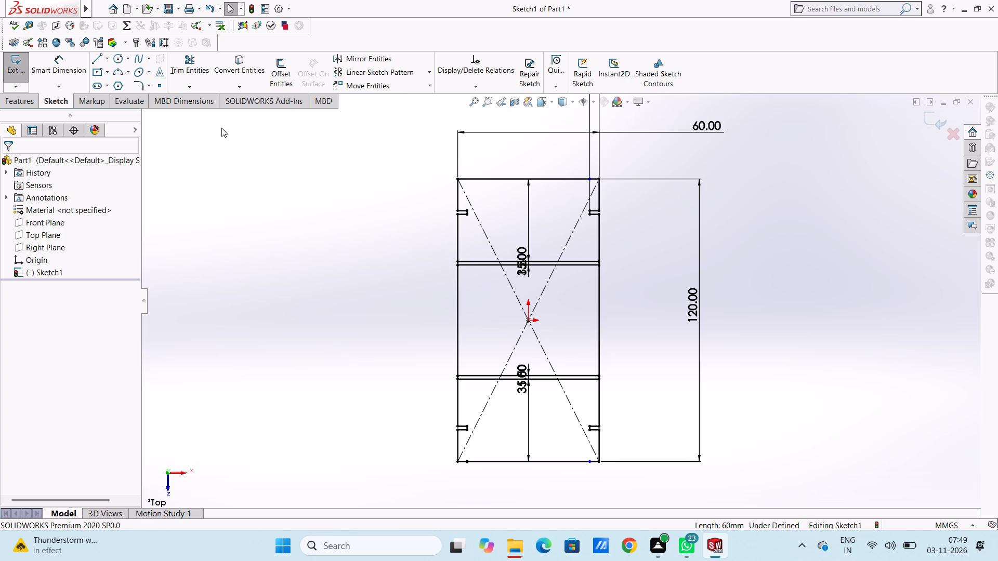
Offset the long left edge segment between the notches 4 mm inward, reversing the offset direction.
{"action": "left_click", "coordinate": [284, 69]}
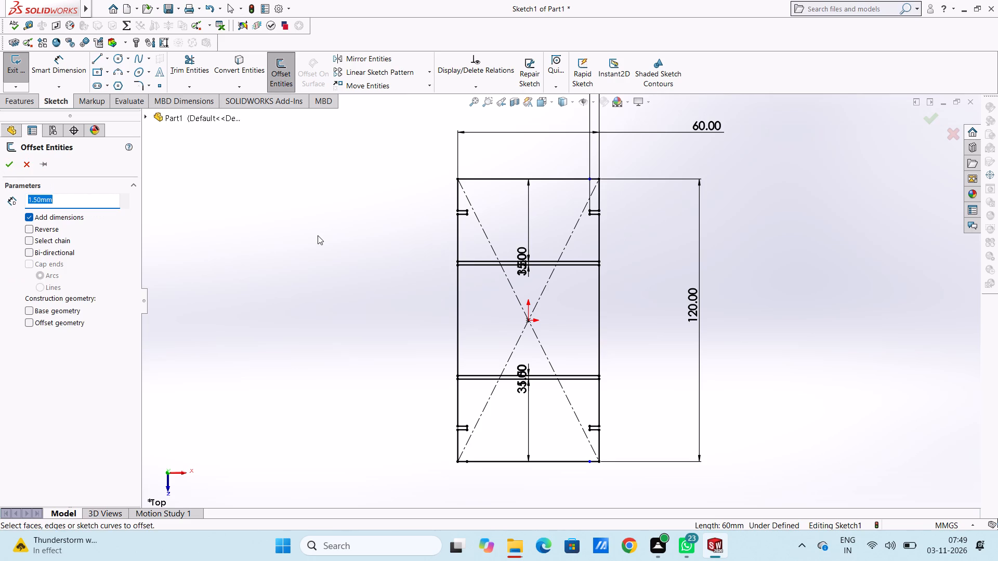
{"action": "key", "text": "4"}
{"action": "key", "text": "Return"}
{"action": "left_click", "coordinate": [457, 284]}
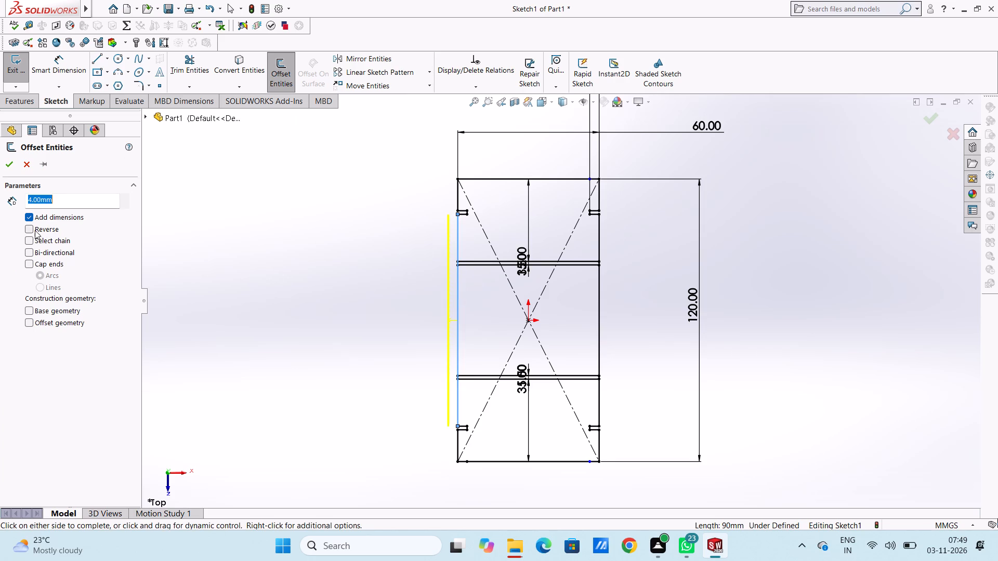
{"action": "left_click", "coordinate": [32, 230]}
{"action": "left_click", "coordinate": [601, 231]}
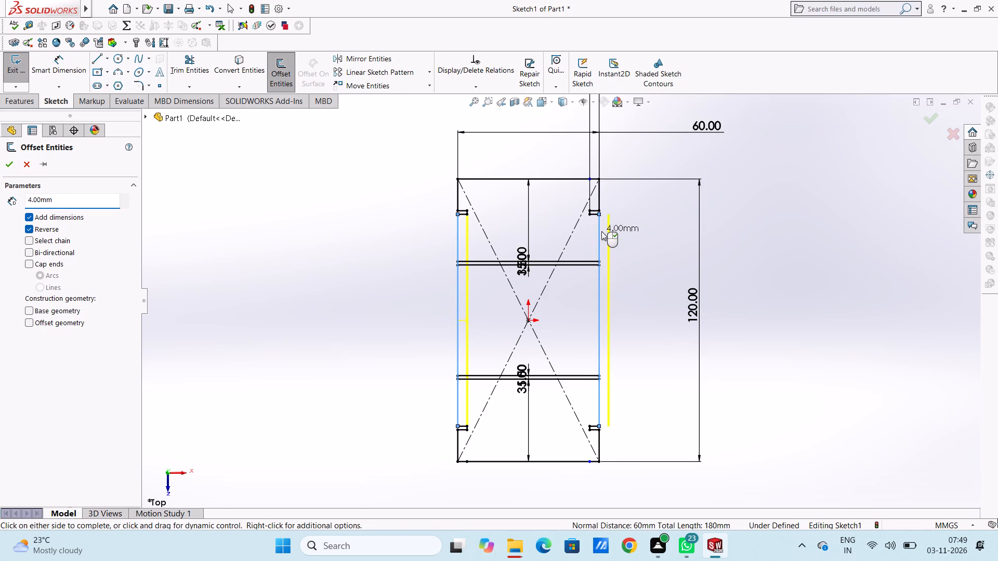
{"action": "left_click", "coordinate": [601, 231]}
{"action": "left_click", "coordinate": [12, 168]}
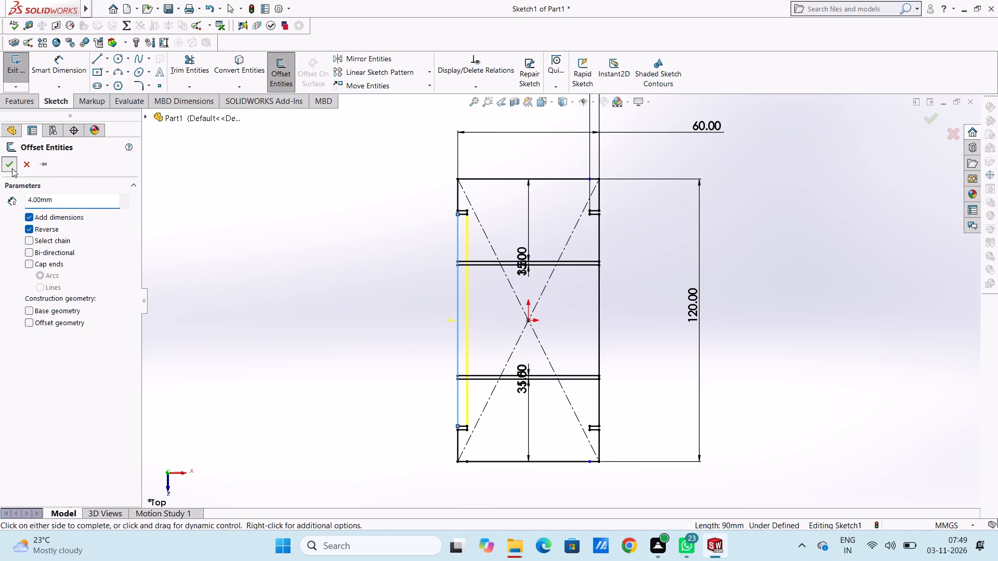
Offset the long right edge segment between the notches 4 mm inward.
{"action": "left_click", "coordinate": [277, 70]}
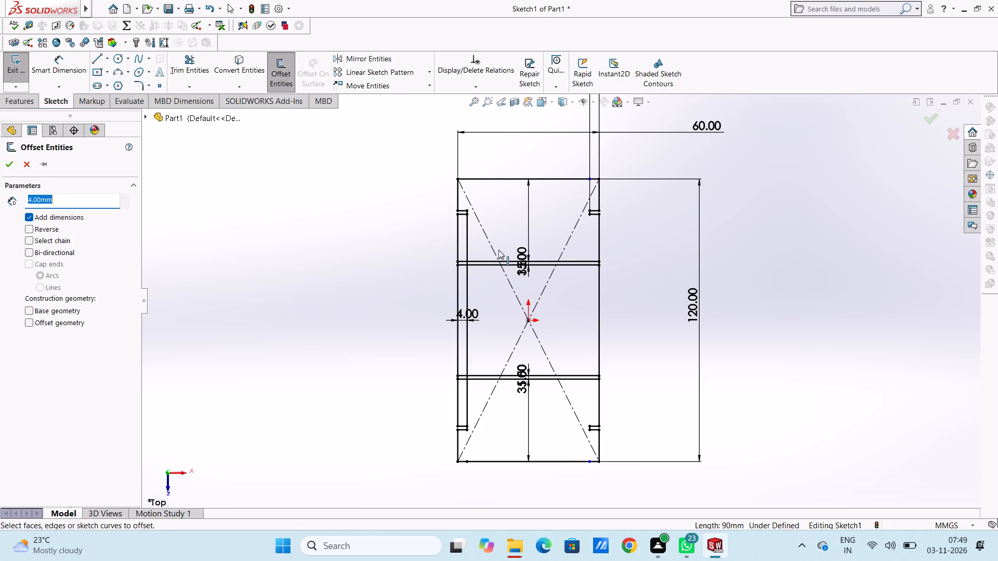
{"action": "left_click", "coordinate": [600, 308]}
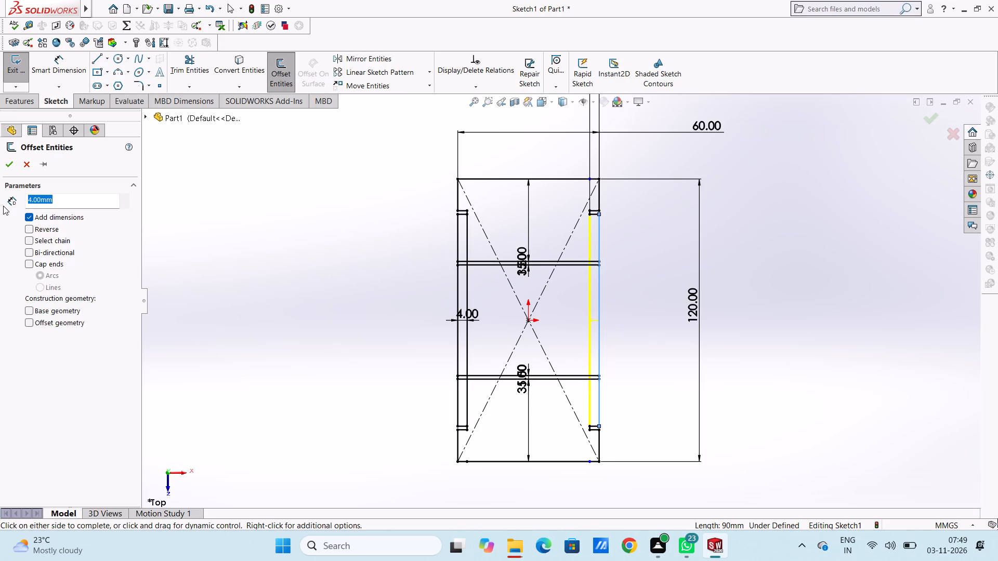
{"action": "left_click", "coordinate": [11, 165]}
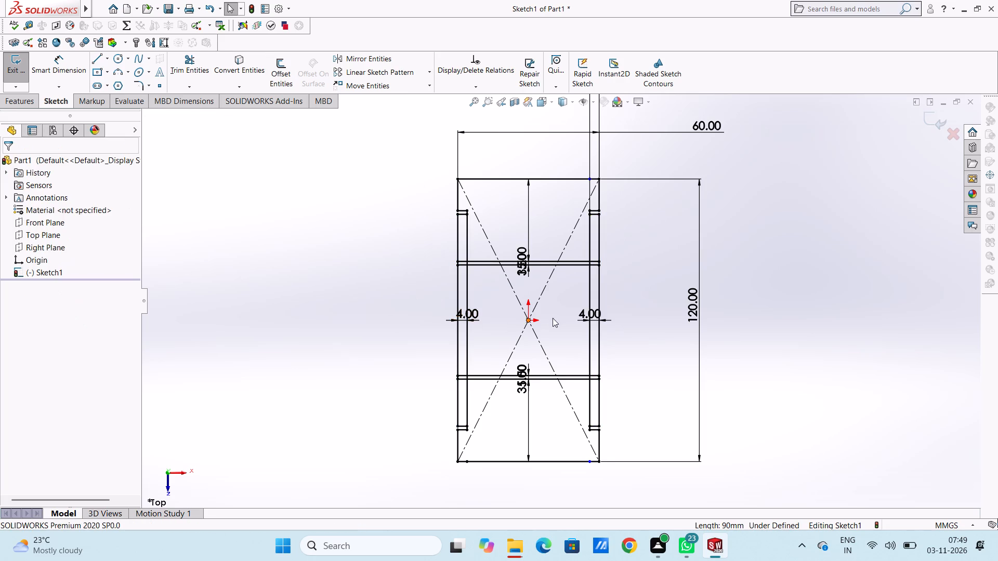
Trim the lines around the left end of the upper horizontal pair to leave an open 4 x 1.5 mm notch in the left edge.
{"action": "left_click", "coordinate": [189, 66]}
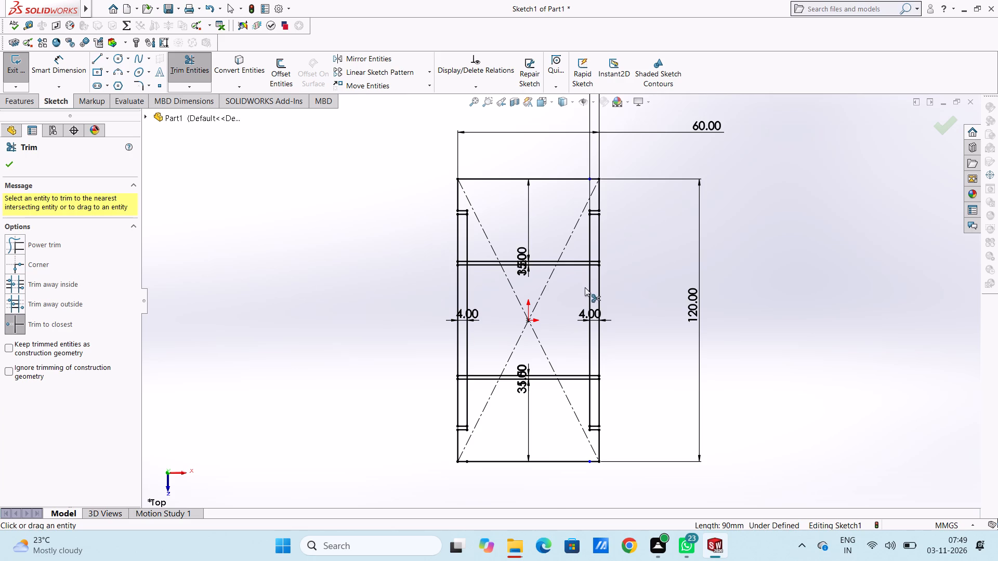
{"action": "scroll", "coordinate": [586, 280], "scroll_direction": "down", "scroll_amount": 3}
{"action": "scroll", "coordinate": [386, 242], "scroll_direction": "down", "scroll_amount": 4}
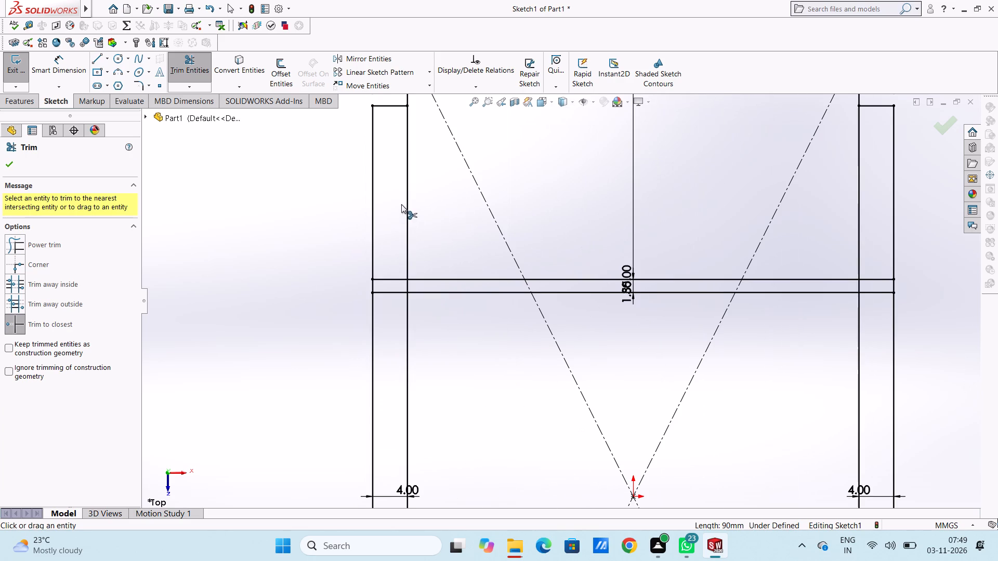
{"action": "left_click", "coordinate": [408, 204]}
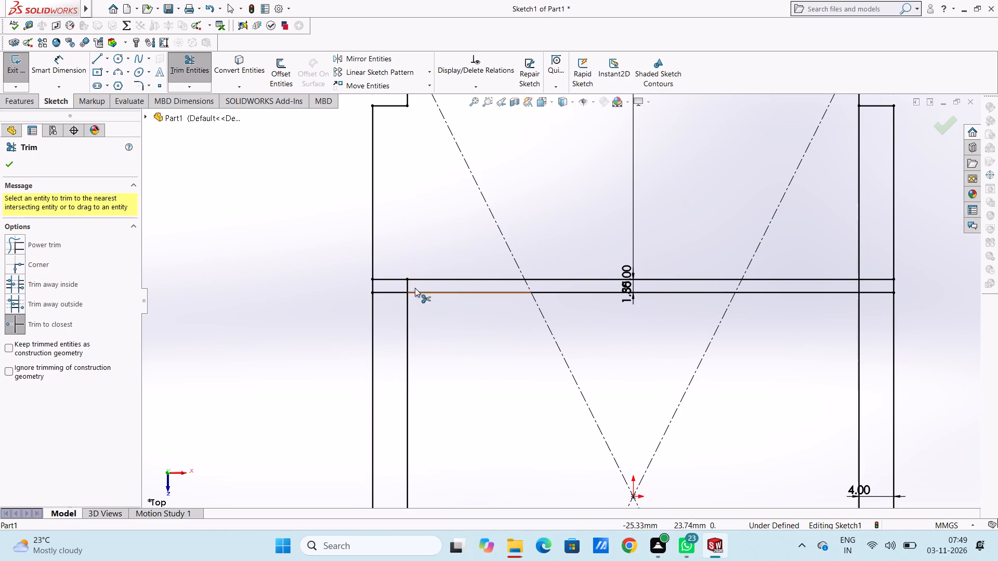
{"action": "left_click", "coordinate": [417, 280]}
{"action": "left_click", "coordinate": [422, 291]}
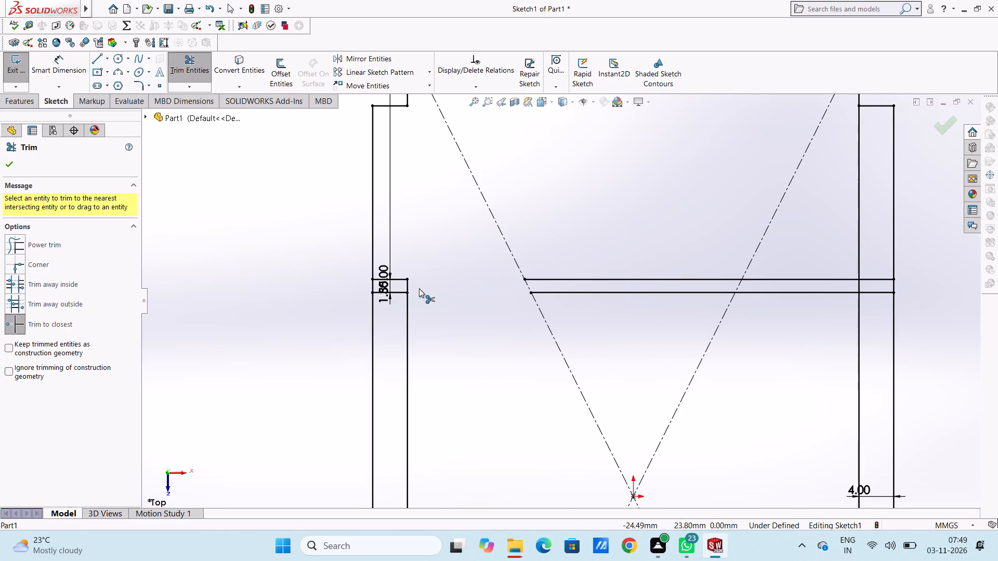
{"action": "left_click", "coordinate": [407, 302]}
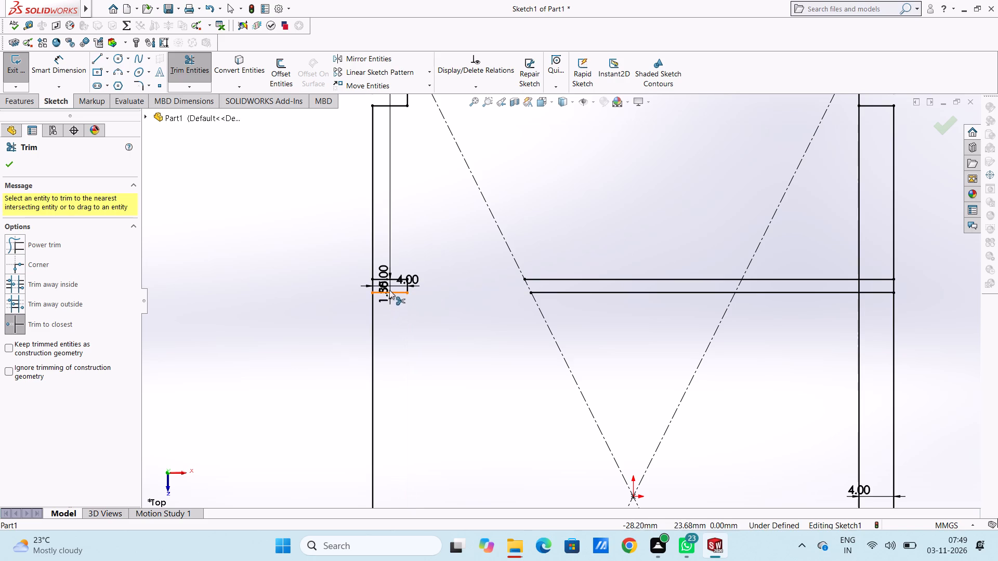
{"action": "scroll", "coordinate": [390, 289], "scroll_direction": "down", "scroll_amount": 5}
{"action": "left_click", "coordinate": [410, 282]}
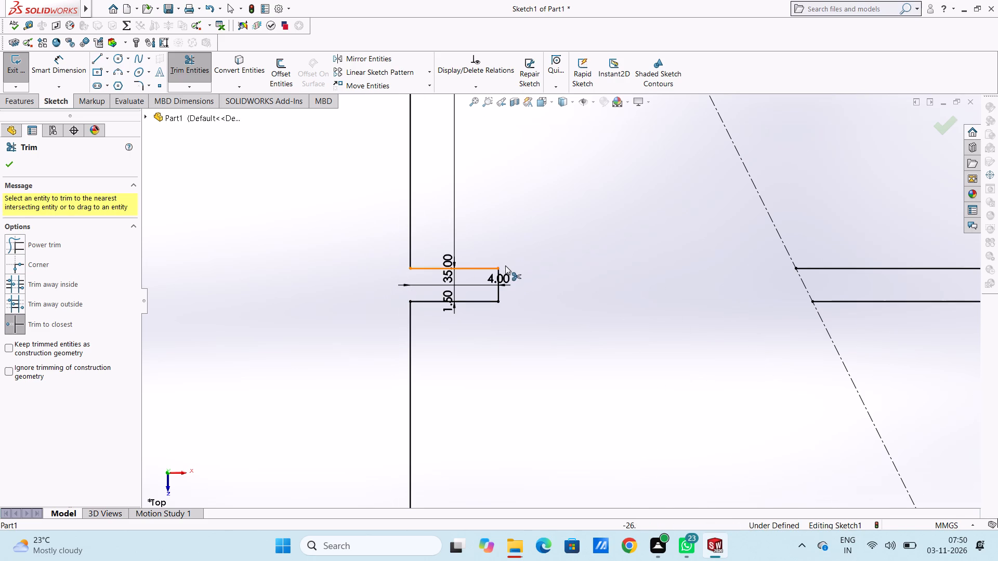
Trim the rest of the upper horizontal pair and the lines around its right end, leaving an open 4 x 1.5 mm notch in the right edge.
{"action": "scroll", "coordinate": [511, 263], "scroll_direction": "up", "scroll_amount": 13}
{"action": "scroll", "coordinate": [696, 302], "scroll_direction": "down", "scroll_amount": 4}
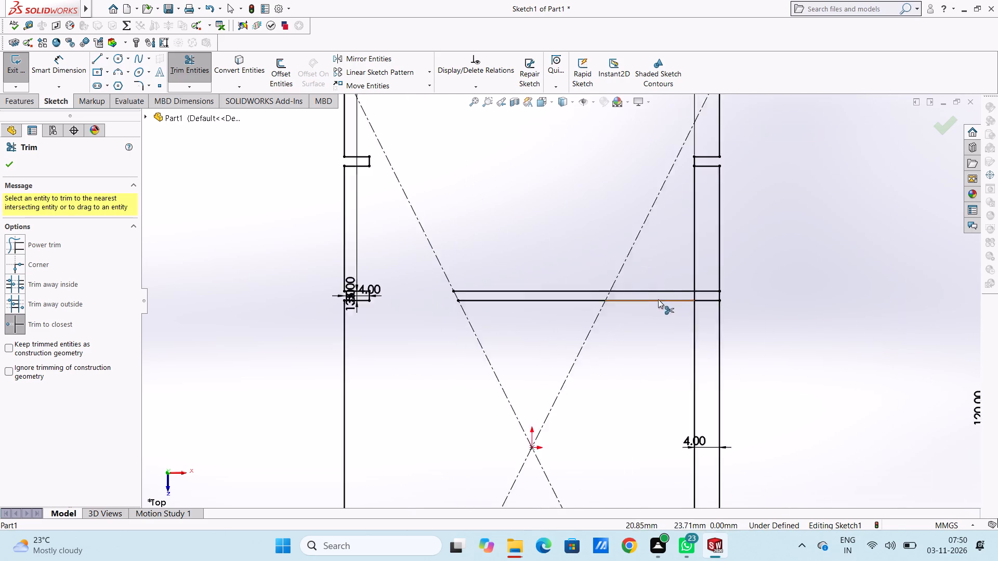
{"action": "scroll", "coordinate": [658, 299], "scroll_direction": "down", "scroll_amount": 2}
{"action": "left_click", "coordinate": [454, 290]}
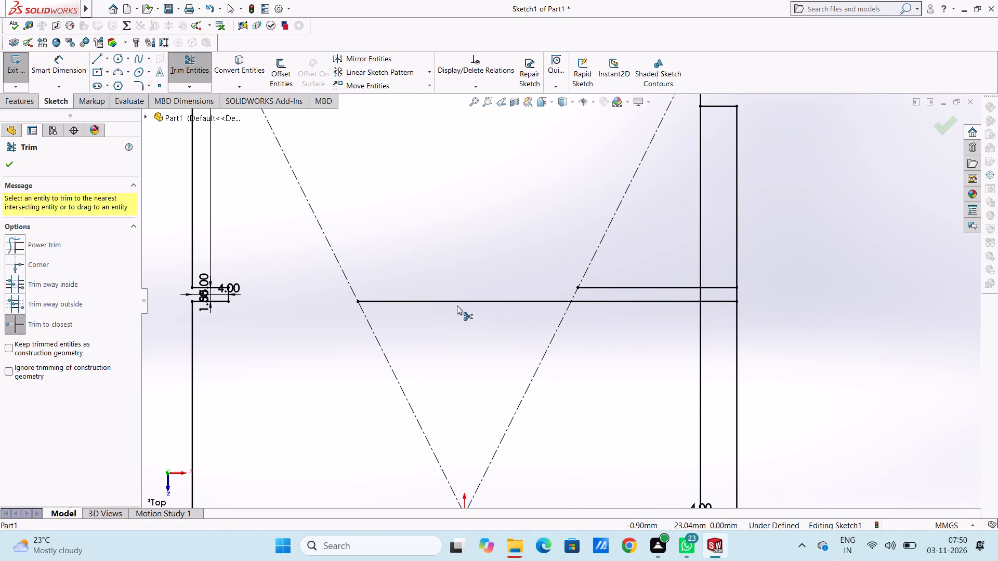
{"action": "left_click", "coordinate": [457, 303]}
{"action": "left_click", "coordinate": [619, 287]}
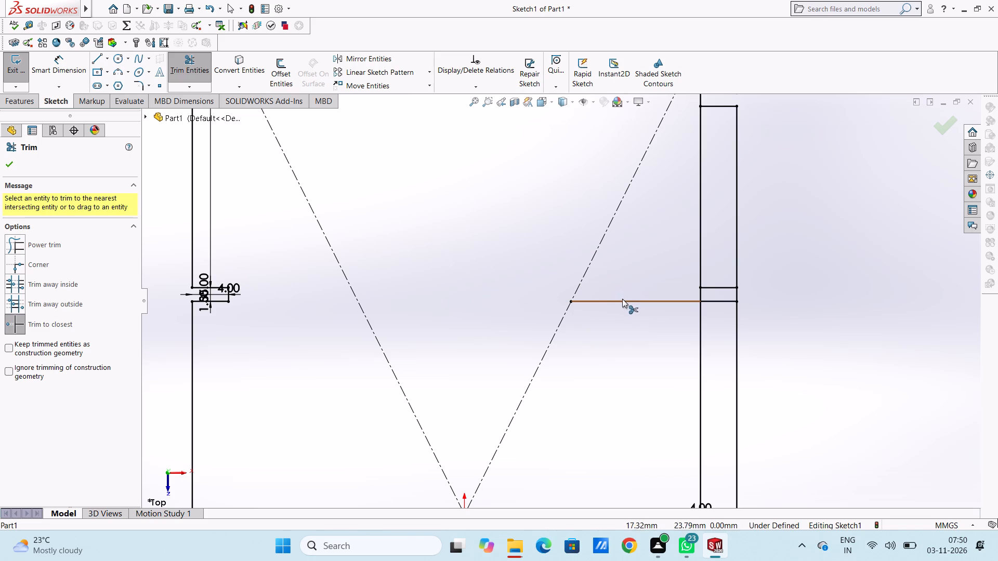
{"action": "left_click", "coordinate": [624, 304]}
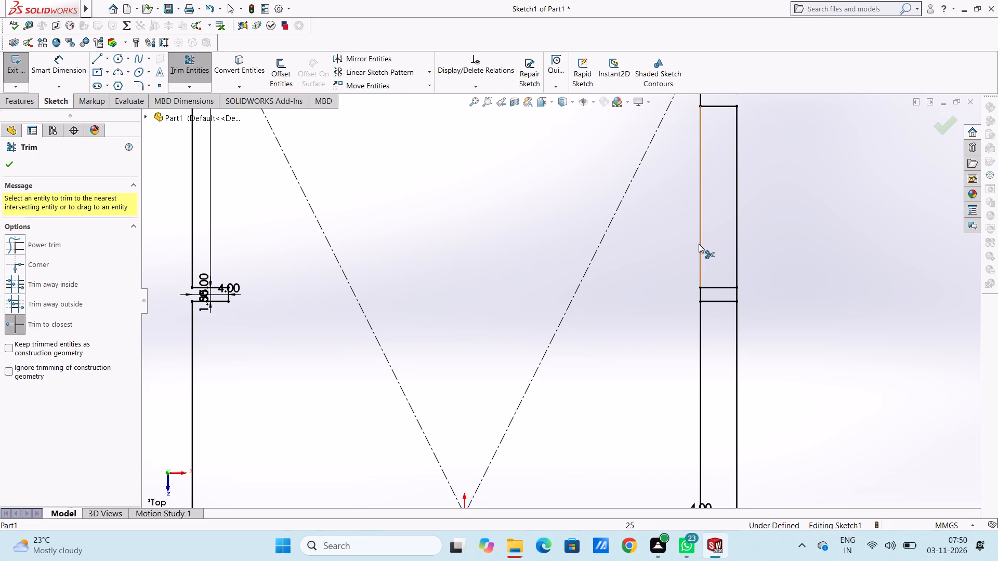
{"action": "left_click", "coordinate": [699, 244]}
{"action": "left_click", "coordinate": [702, 345]}
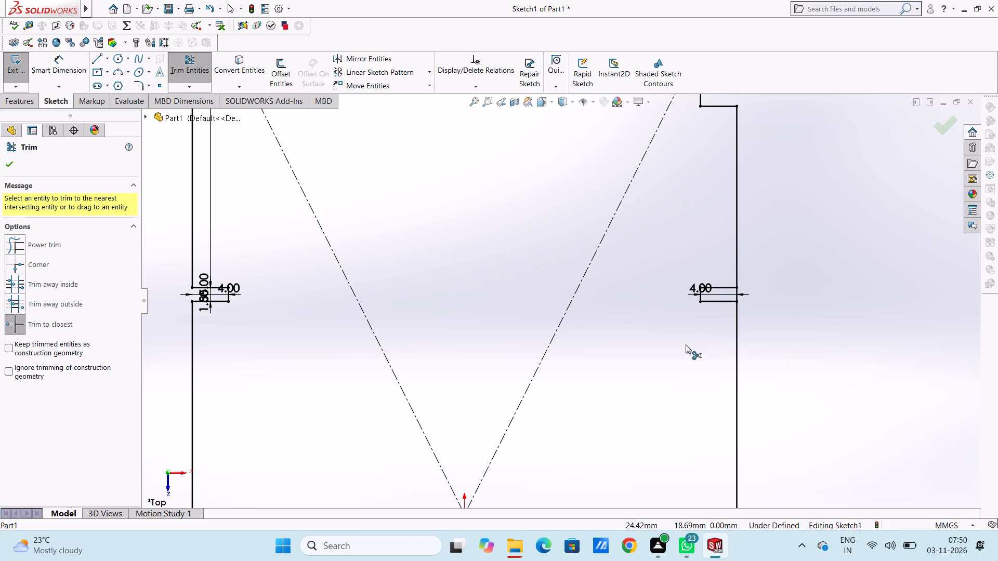
{"action": "scroll", "coordinate": [748, 277], "scroll_direction": "down", "scroll_amount": 5}
{"action": "left_click", "coordinate": [648, 326]}
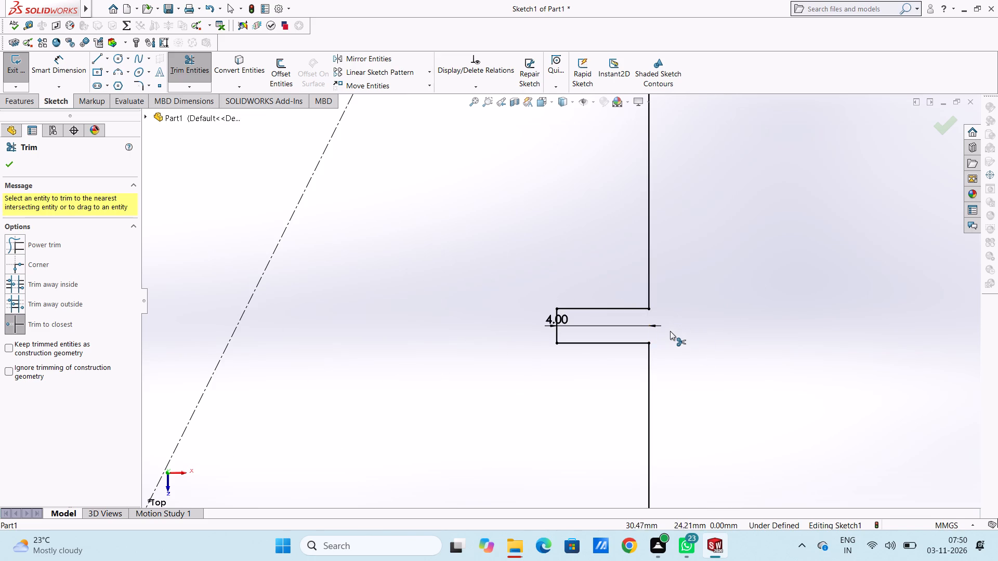
Trim the lower horizontal pair between the left notch and the diagonal, plus the inner vertical line joining the two lower left notches.
{"action": "scroll", "coordinate": [679, 334], "scroll_direction": "up", "scroll_amount": 18}
{"action": "scroll", "coordinate": [493, 440], "scroll_direction": "down", "scroll_amount": 3}
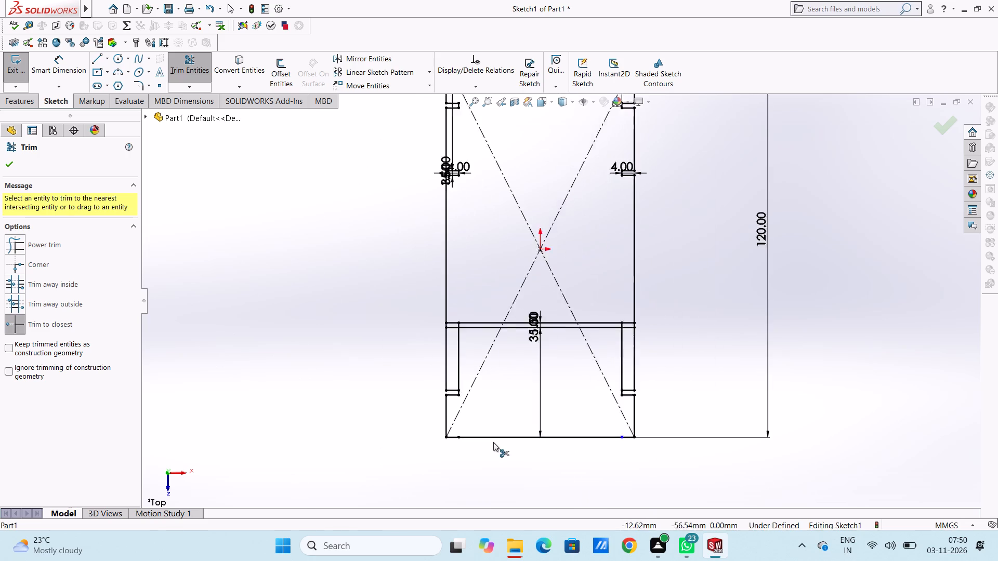
{"action": "scroll", "coordinate": [493, 442], "scroll_direction": "down", "scroll_amount": 2}
{"action": "scroll", "coordinate": [449, 251], "scroll_direction": "down", "scroll_amount": 4}
{"action": "left_click", "coordinate": [501, 268]}
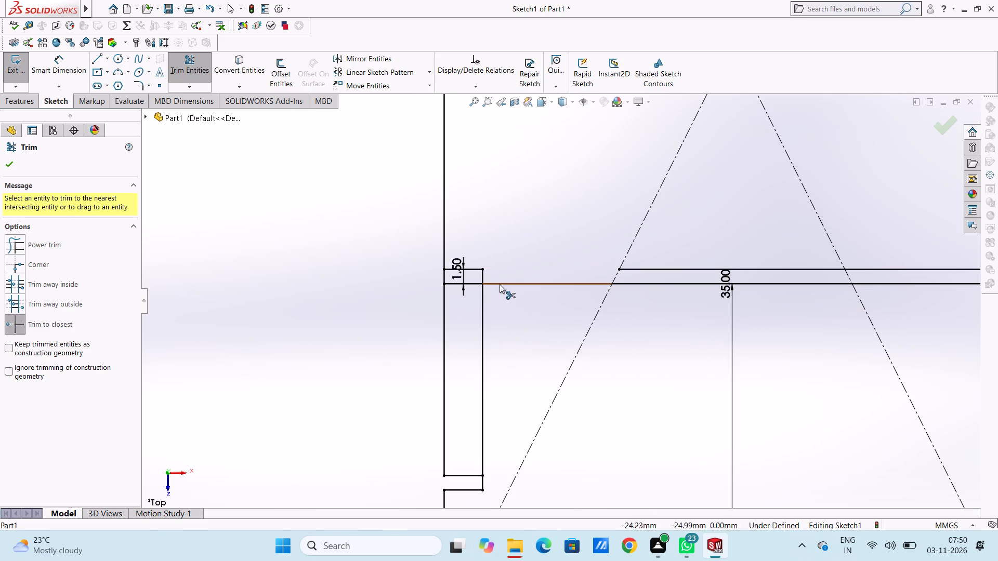
{"action": "left_click", "coordinate": [500, 285]}
{"action": "left_click", "coordinate": [487, 307]}
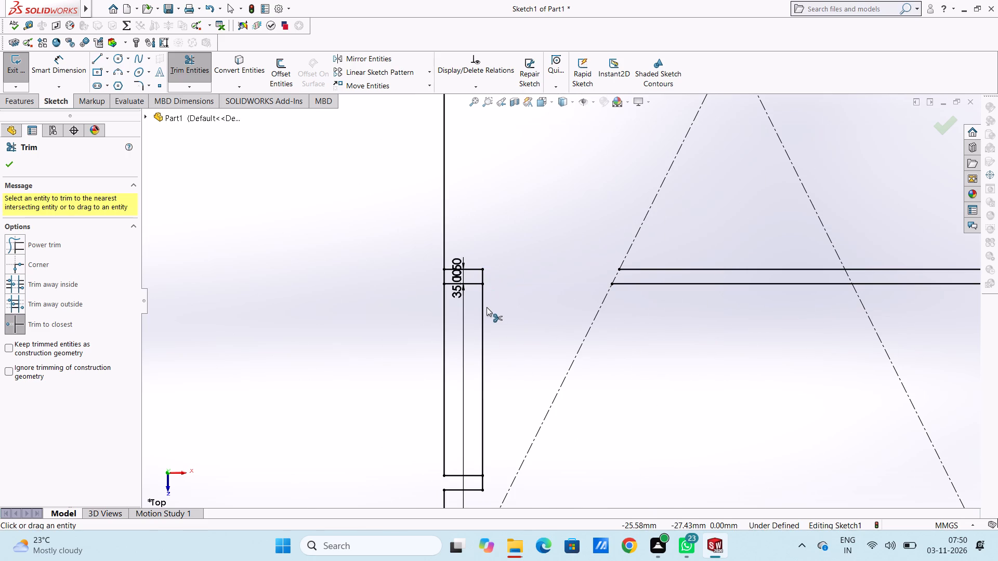
{"action": "left_click", "coordinate": [484, 313]}
Trim the rest of the lower horizontal pair and the lines around its right end, leaving an open notch in the right edge.
{"action": "scroll", "coordinate": [717, 277], "scroll_direction": "up", "scroll_amount": 5}
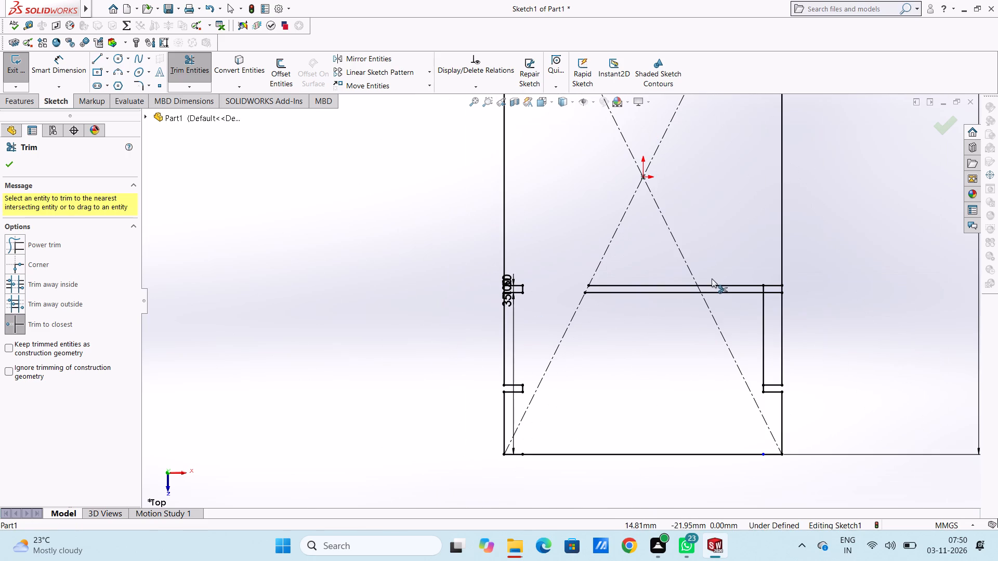
{"action": "left_click", "coordinate": [721, 287]}
{"action": "left_click", "coordinate": [724, 293]}
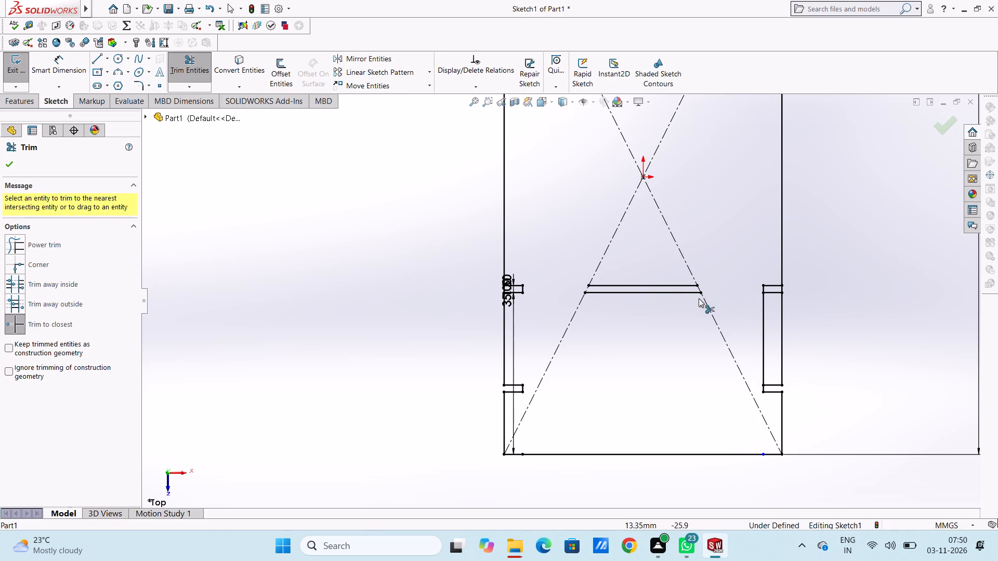
{"action": "left_click", "coordinate": [666, 291]}
{"action": "left_click", "coordinate": [665, 287]}
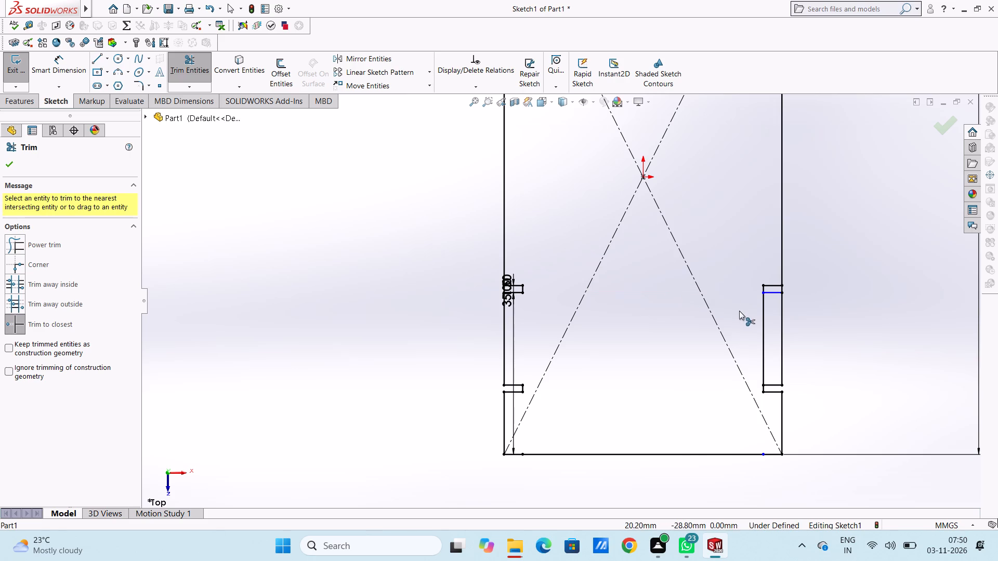
{"action": "left_click", "coordinate": [760, 319]}
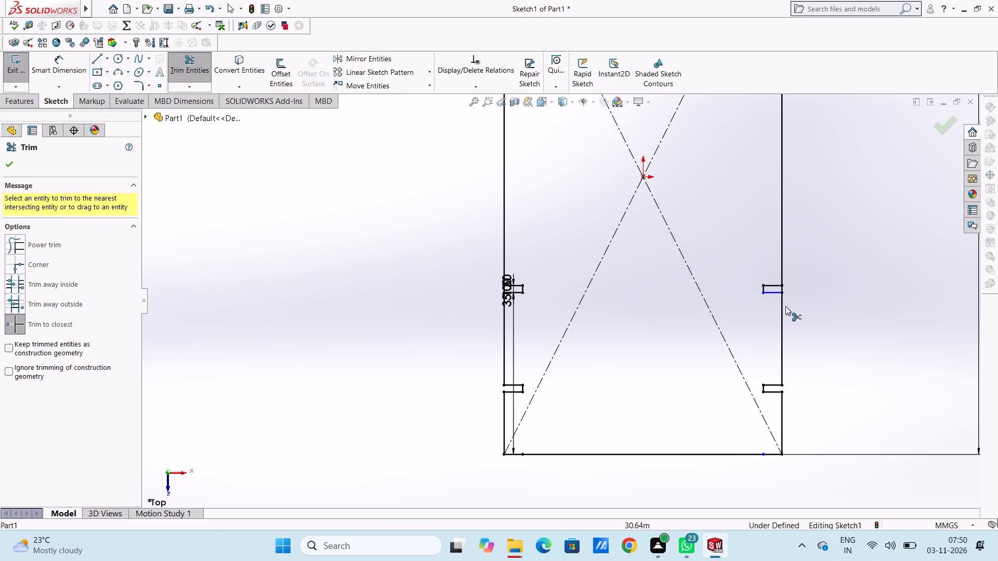
{"action": "scroll", "coordinate": [785, 305], "scroll_direction": "down", "scroll_amount": 6}
{"action": "left_click", "coordinate": [663, 253]}
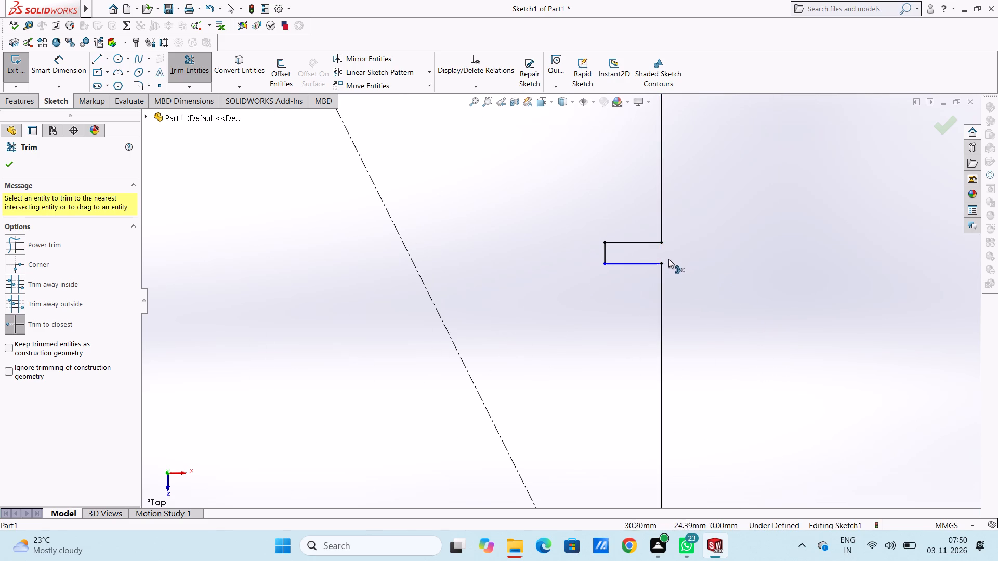
Trim the left edge segment across the notch at the lower pair's left end to open it, and finish trimming.
{"action": "scroll", "coordinate": [718, 293], "scroll_direction": "up", "scroll_amount": 5}
{"action": "scroll", "coordinate": [284, 276], "scroll_direction": "down", "scroll_amount": 6}
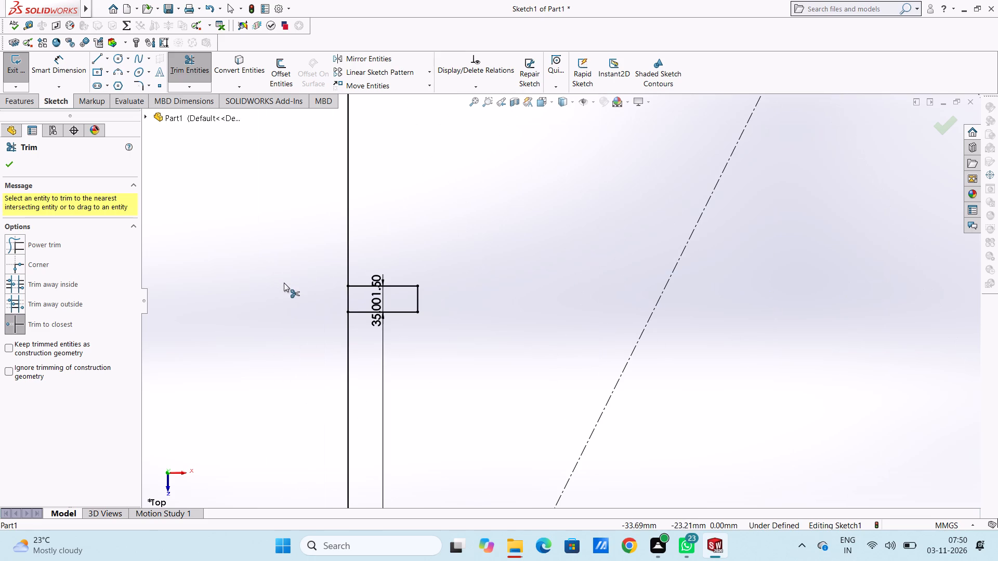
{"action": "left_click", "coordinate": [345, 298]}
{"action": "scroll", "coordinate": [470, 268], "scroll_direction": "up", "scroll_amount": 6}
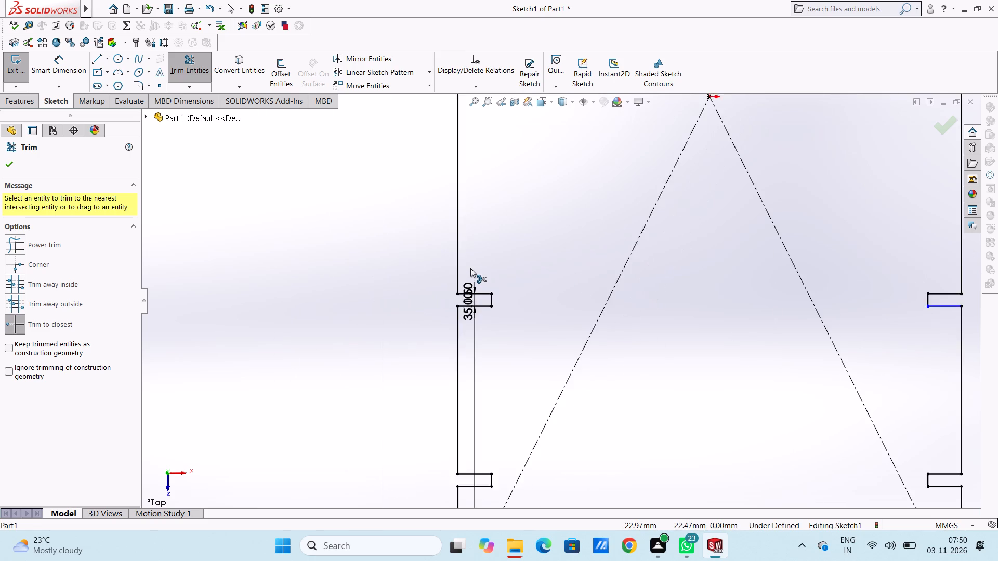
{"action": "scroll", "coordinate": [470, 268], "scroll_direction": "up", "scroll_amount": 6}
{"action": "scroll", "coordinate": [636, 139], "scroll_direction": "down", "scroll_amount": 5}
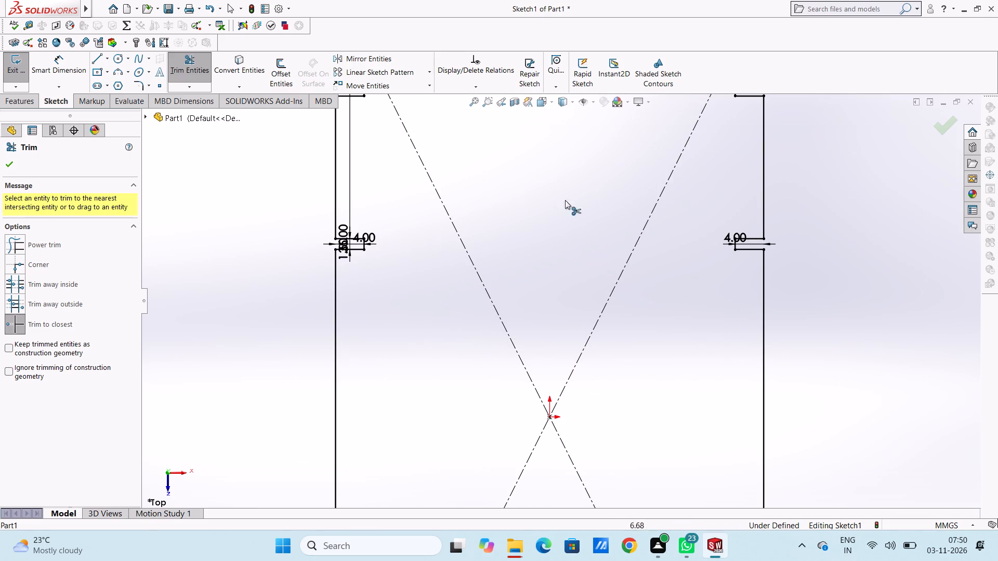
{"action": "left_click", "coordinate": [16, 166]}
Delete the 4 mm depth dimension of the left edge notch just above the origin.
{"action": "left_click", "coordinate": [204, 199]}
{"action": "scroll", "coordinate": [347, 209], "scroll_direction": "up", "scroll_amount": 6}
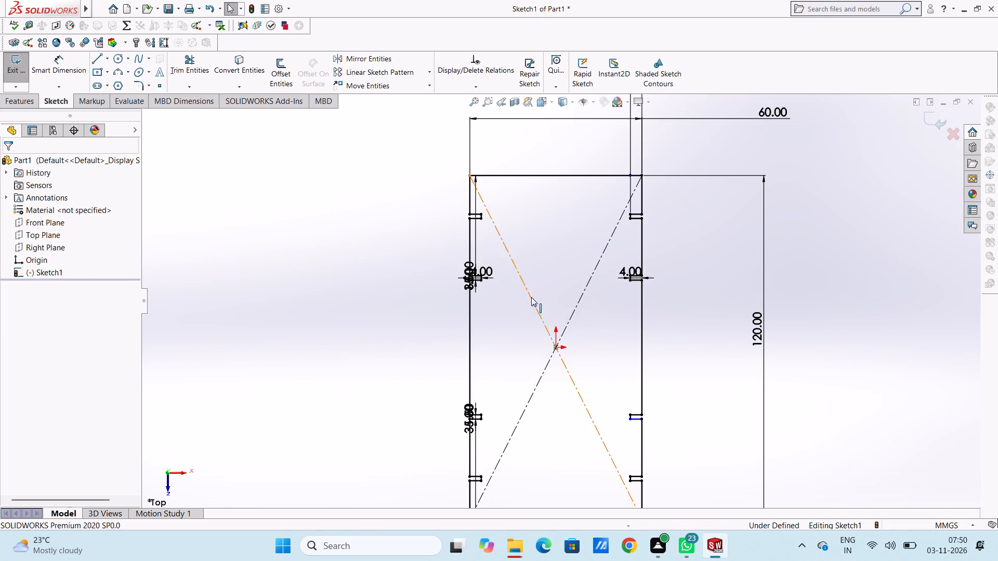
{"action": "scroll", "coordinate": [531, 297], "scroll_direction": "up", "scroll_amount": 3}
{"action": "scroll", "coordinate": [551, 330], "scroll_direction": "down", "scroll_amount": 5}
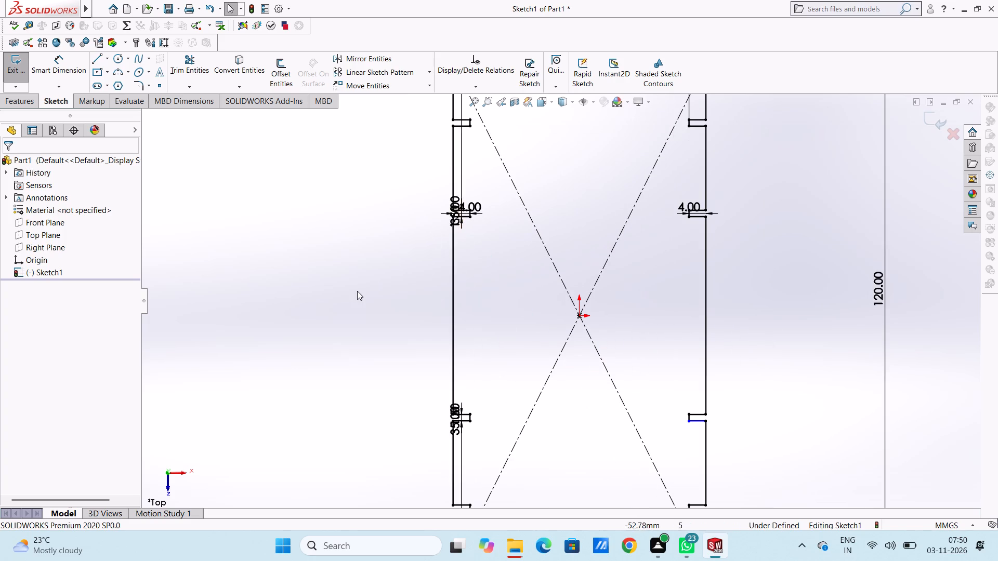
{"action": "left_click_drag", "start_coordinate": [459, 213], "coordinate": [319, 241]}
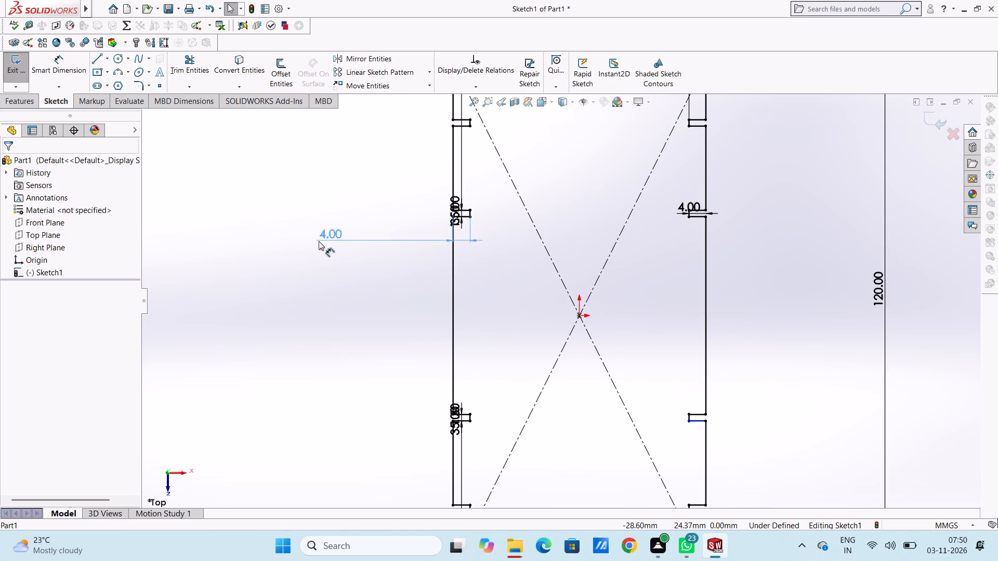
{"action": "left_click_drag", "start_coordinate": [319, 241], "coordinate": [302, 299]}
{"action": "left_click", "coordinate": [383, 211]}
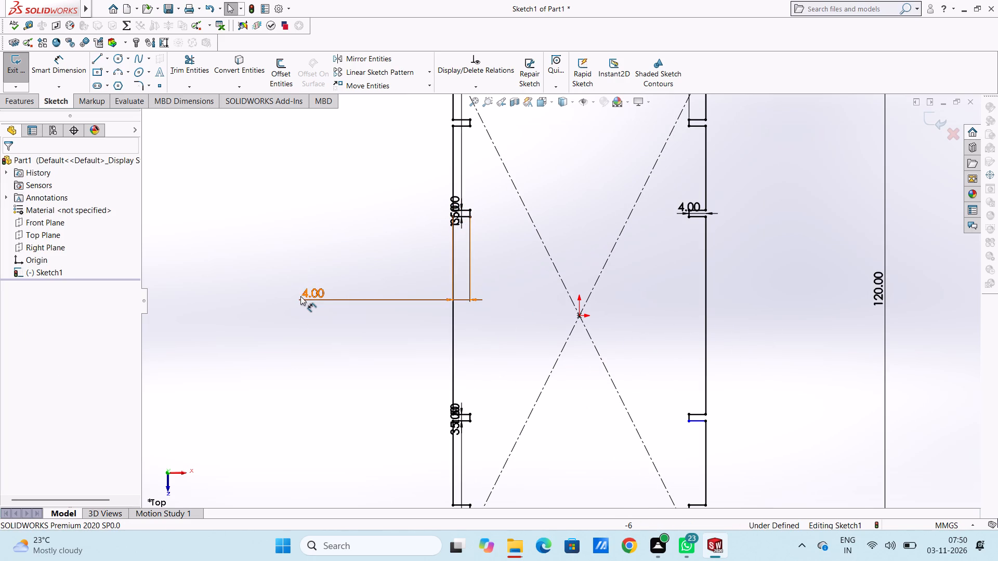
{"action": "left_click", "coordinate": [300, 296]}
{"action": "right_click", "coordinate": [310, 229]}
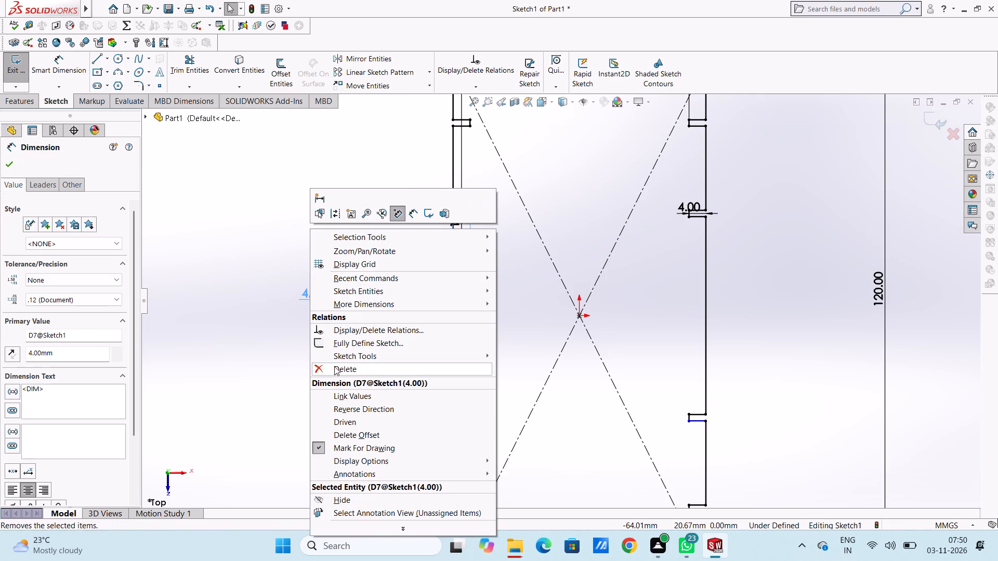
{"action": "left_click", "coordinate": [334, 366]}
Delete the 1.5 mm and 35 mm dimensions at the left edge notch just above the origin.
{"action": "scroll", "coordinate": [465, 223], "scroll_direction": "down", "scroll_amount": 6}
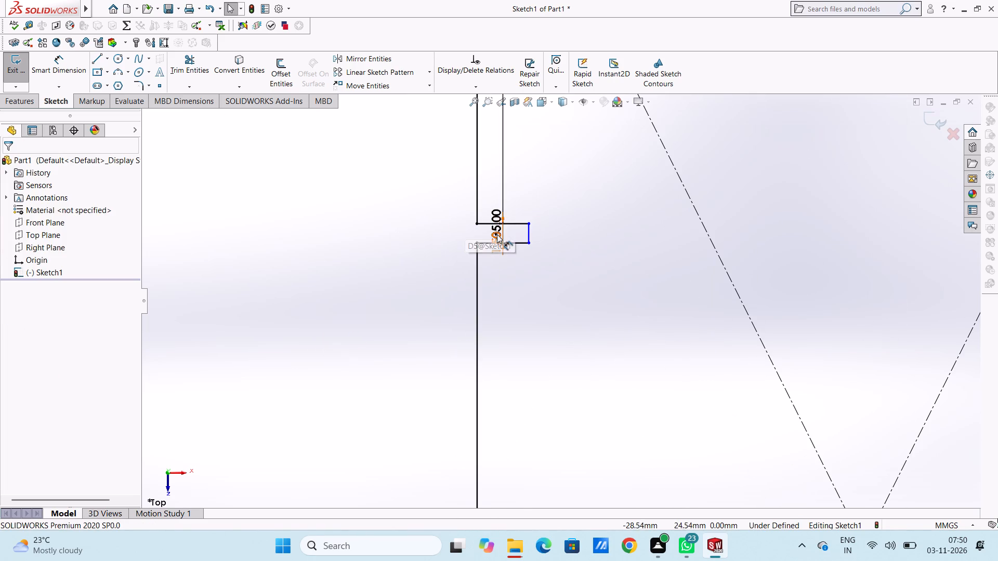
{"action": "left_click", "coordinate": [497, 234]}
{"action": "right_click", "coordinate": [549, 197]}
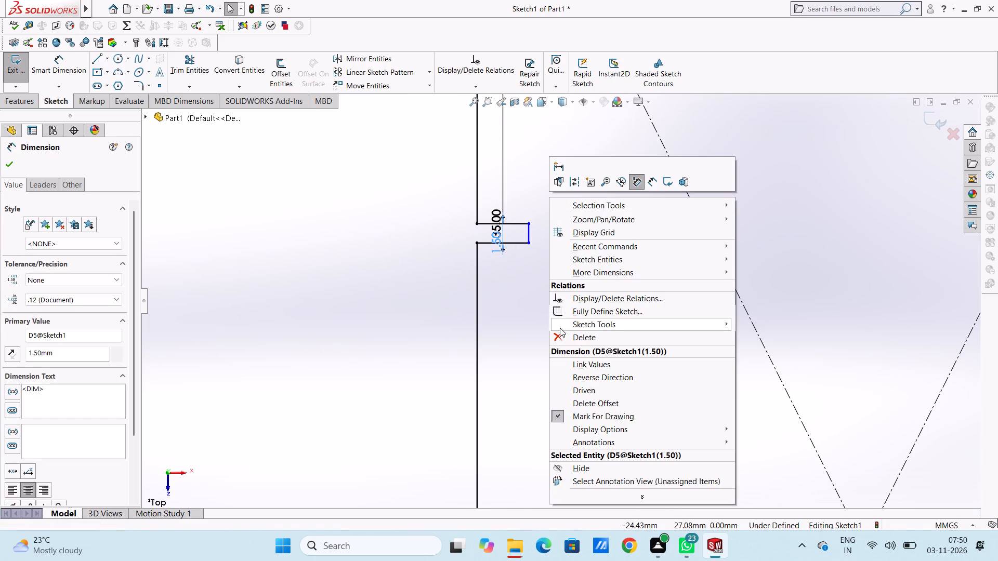
{"action": "left_click", "coordinate": [563, 332]}
{"action": "left_click", "coordinate": [498, 214]}
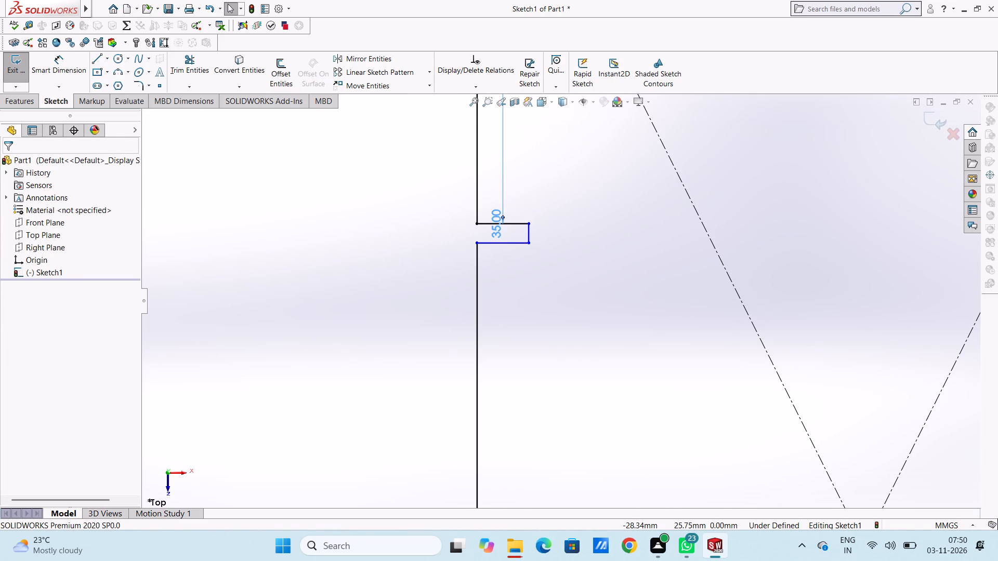
{"action": "right_click", "coordinate": [559, 194]}
{"action": "left_click", "coordinate": [583, 333]}
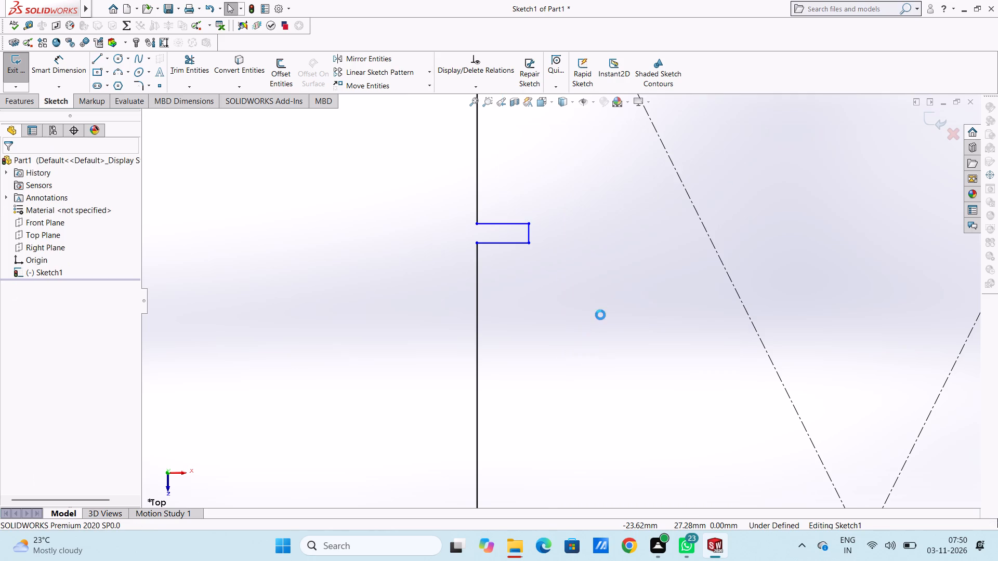
Move the 4 mm dimension of the right edge notch just above the origin clear of the notch, below and inward.
{"action": "scroll", "coordinate": [641, 261], "scroll_direction": "up", "scroll_amount": 10}
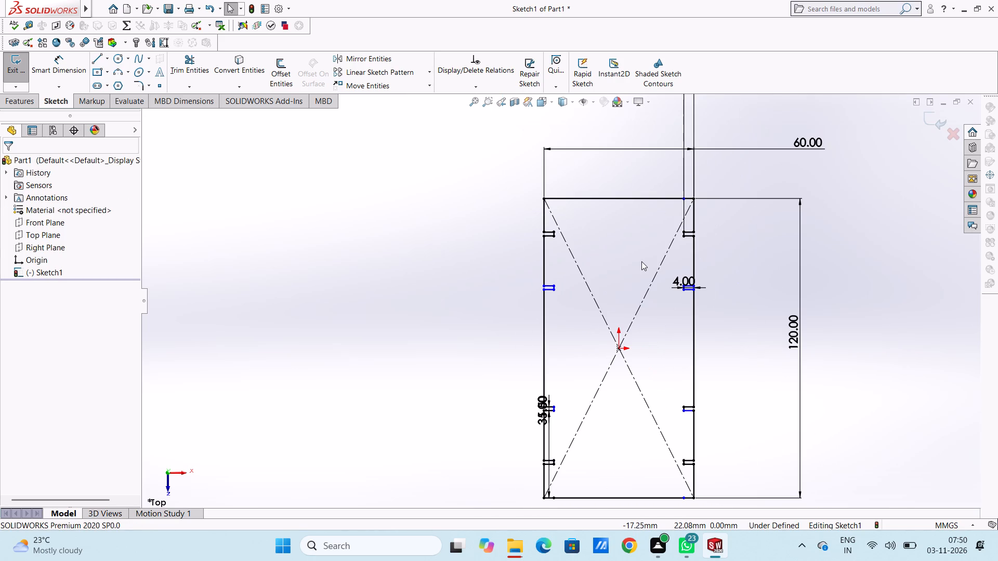
{"action": "scroll", "coordinate": [708, 297], "scroll_direction": "down", "scroll_amount": 5}
{"action": "scroll", "coordinate": [566, 303], "scroll_direction": "down", "scroll_amount": 6}
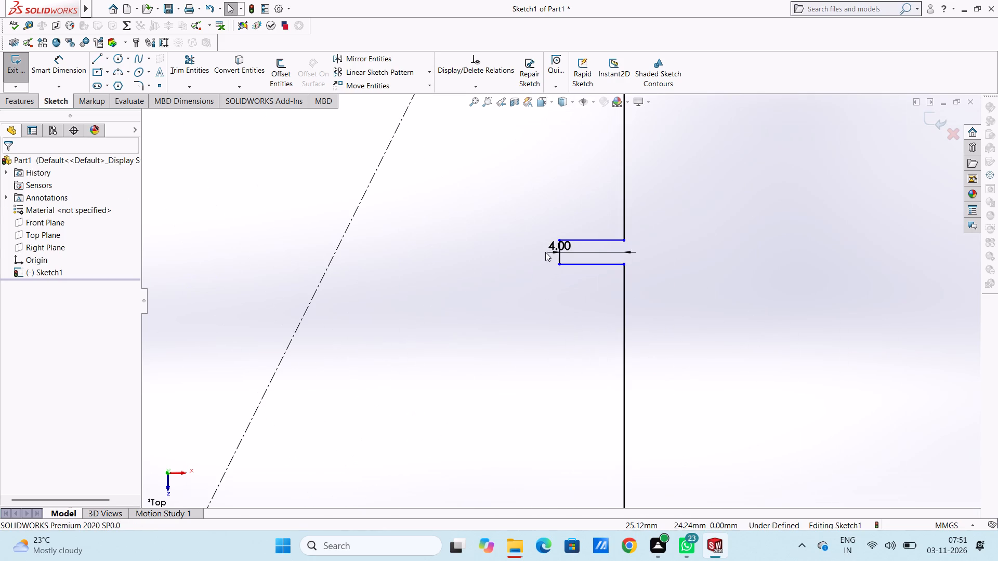
{"action": "left_click_drag", "start_coordinate": [550, 252], "coordinate": [456, 409]}
{"action": "left_click", "coordinate": [494, 288]}
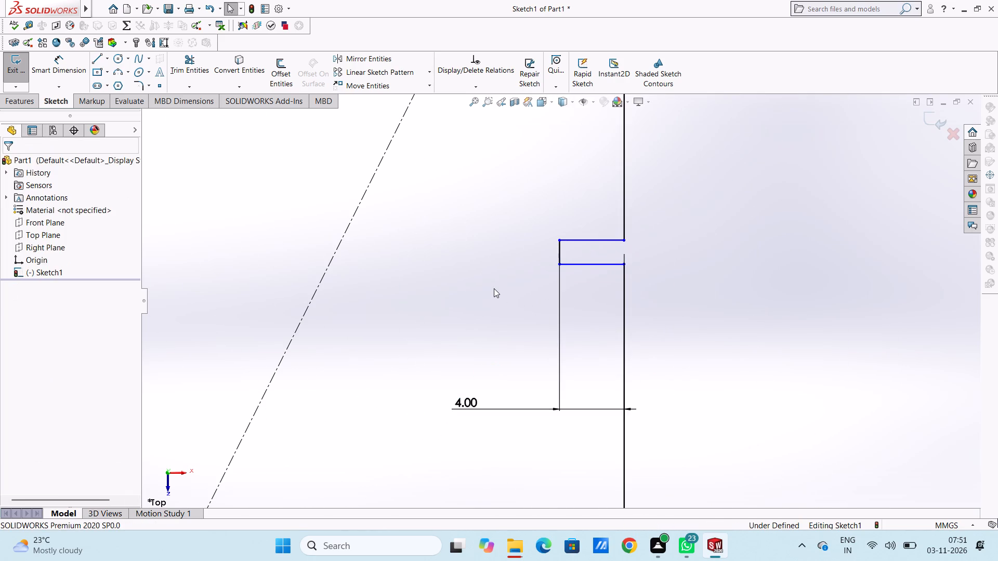
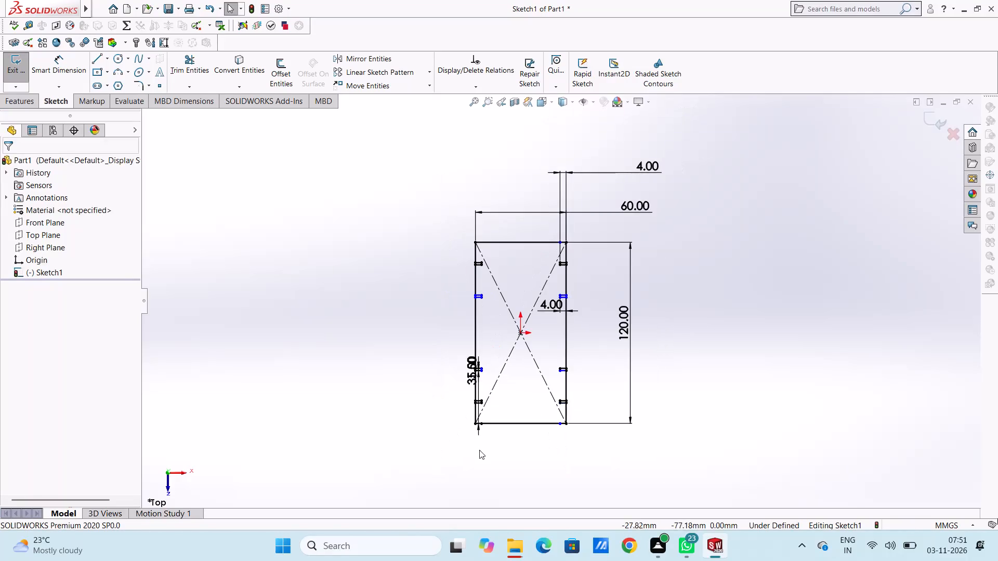
Delete the 35 mm and 1.5 mm dimensions at the left edge notch just below the origin.
{"action": "scroll", "coordinate": [486, 434], "scroll_direction": "down", "scroll_amount": 6}
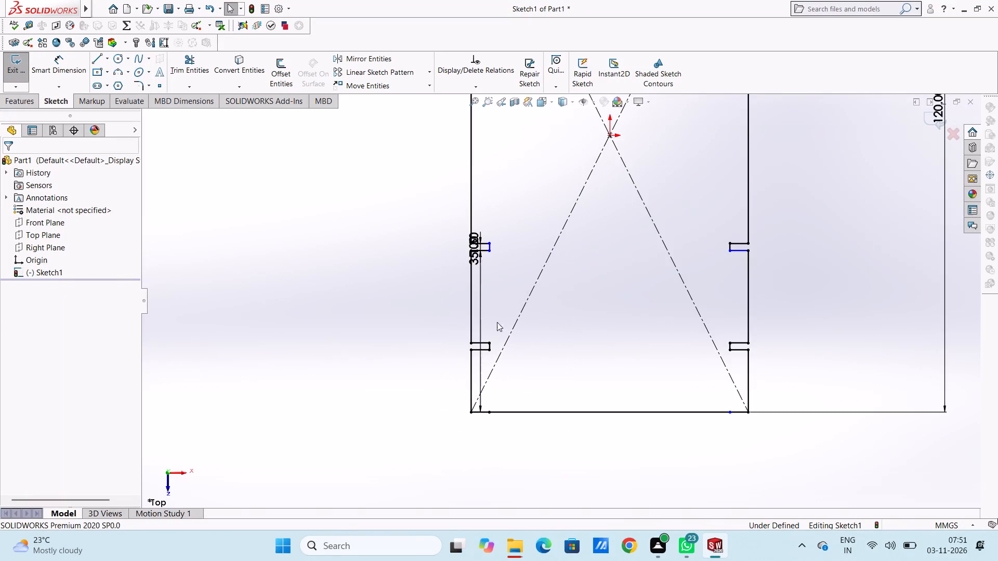
{"action": "scroll", "coordinate": [486, 282], "scroll_direction": "down", "scroll_amount": 5}
{"action": "left_click", "coordinate": [501, 242]}
{"action": "right_click", "coordinate": [585, 189]}
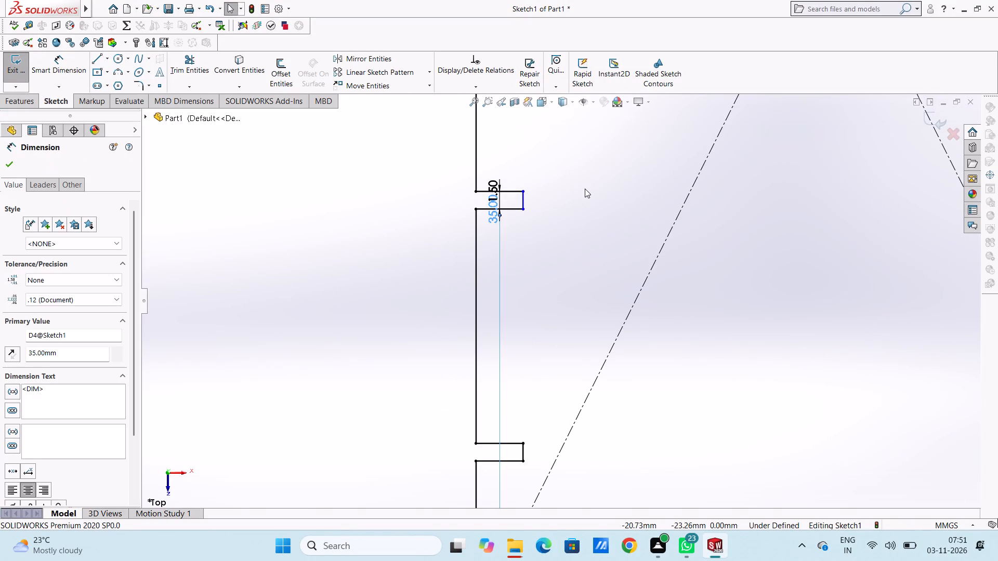
{"action": "left_click", "coordinate": [610, 325]}
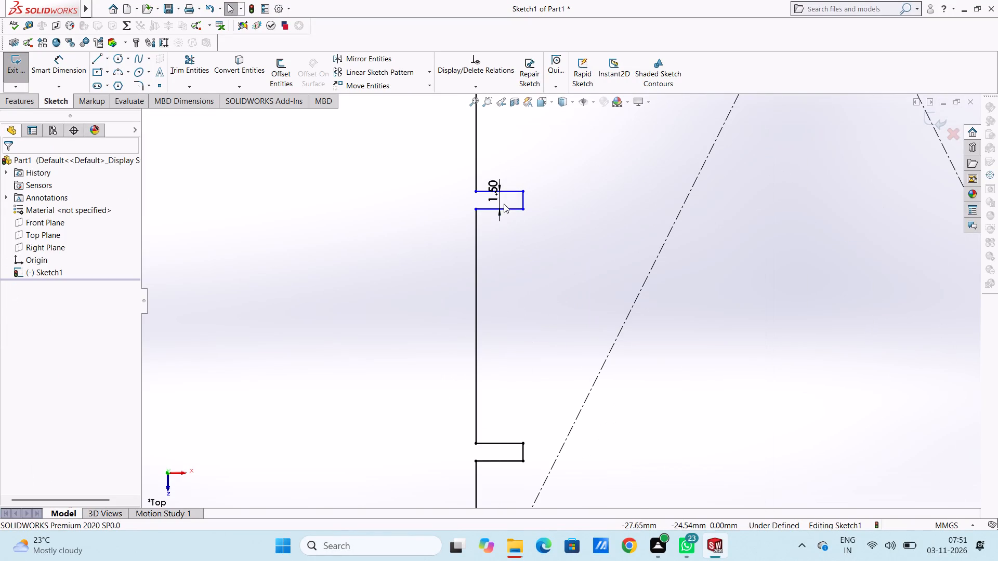
{"action": "left_click", "coordinate": [497, 198]}
{"action": "right_click", "coordinate": [568, 162]}
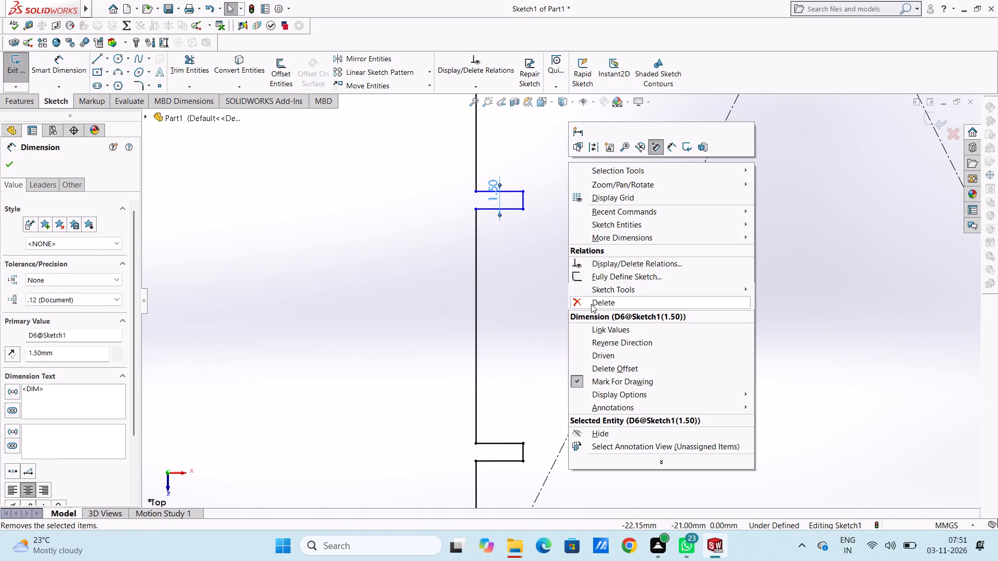
{"action": "left_click", "coordinate": [592, 300]}
Dimension the left edge segment between the two notches above the origin at 20 mm, placed outside the profile.
{"action": "scroll", "coordinate": [587, 252], "scroll_direction": "up", "scroll_amount": 10}
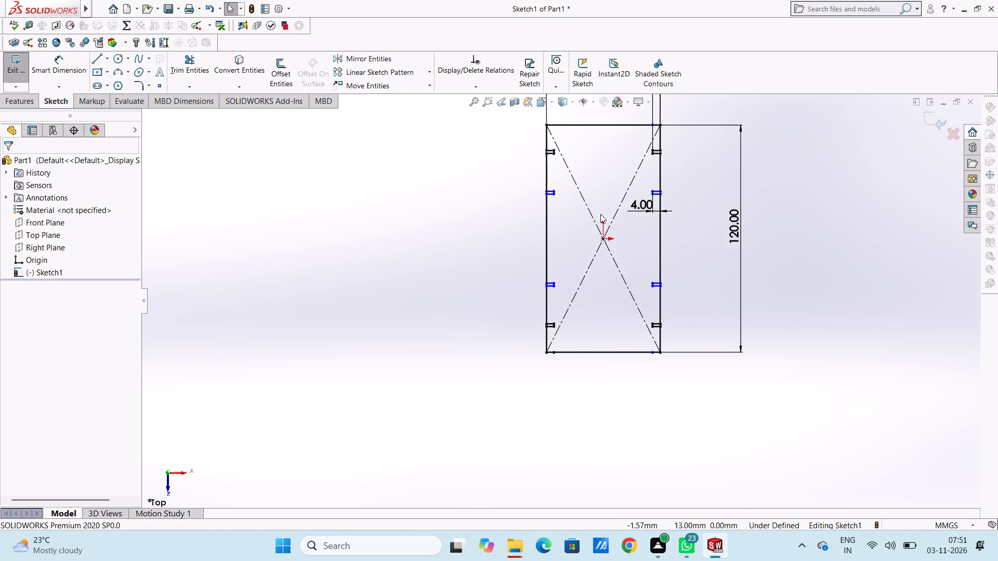
{"action": "scroll", "coordinate": [600, 214], "scroll_direction": "up", "scroll_amount": 2}
{"action": "scroll", "coordinate": [601, 212], "scroll_direction": "down", "scroll_amount": 3}
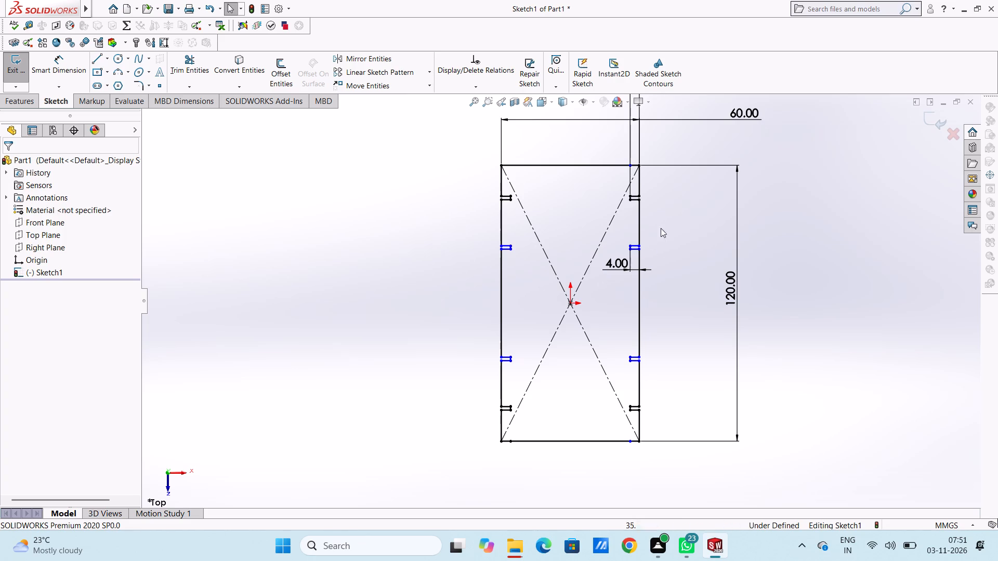
{"action": "scroll", "coordinate": [665, 224], "scroll_direction": "down", "scroll_amount": 6}
{"action": "scroll", "coordinate": [640, 301], "scroll_direction": "up", "scroll_amount": 6}
{"action": "scroll", "coordinate": [589, 388], "scroll_direction": "up", "scroll_amount": 1}
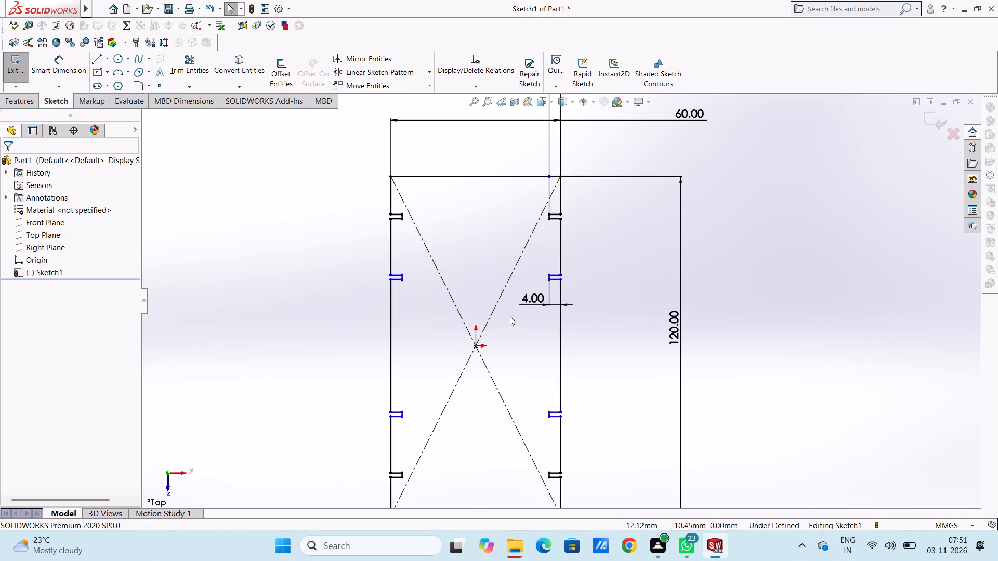
{"action": "left_click", "coordinate": [75, 68]}
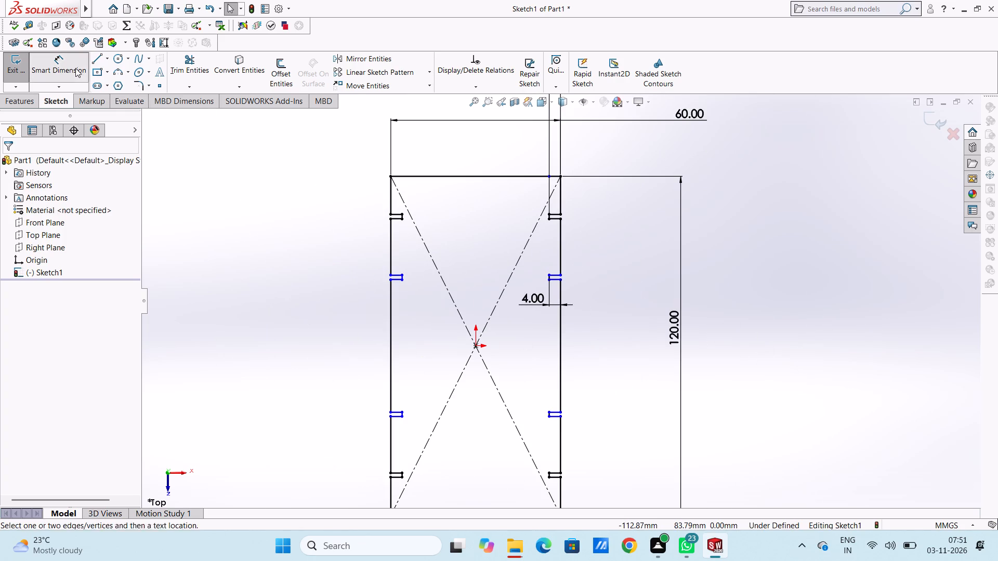
{"action": "scroll", "coordinate": [415, 293], "scroll_direction": "down", "scroll_amount": 5}
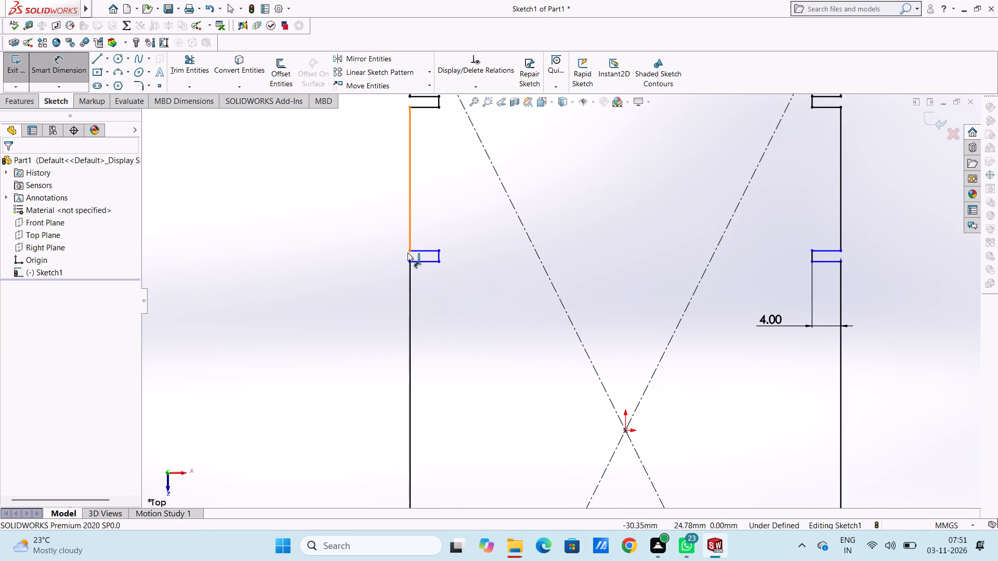
{"action": "left_click", "coordinate": [409, 223]}
{"action": "scroll", "coordinate": [349, 233], "scroll_direction": "up", "scroll_amount": 5}
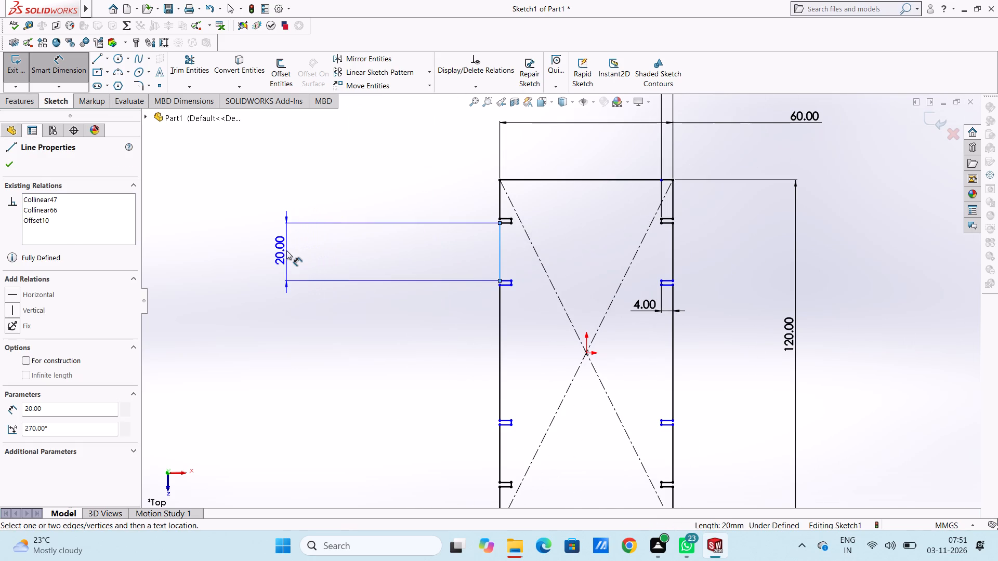
{"action": "left_click", "coordinate": [286, 250]}
{"action": "left_click", "coordinate": [242, 238]}
{"action": "left_click", "coordinate": [236, 233]}
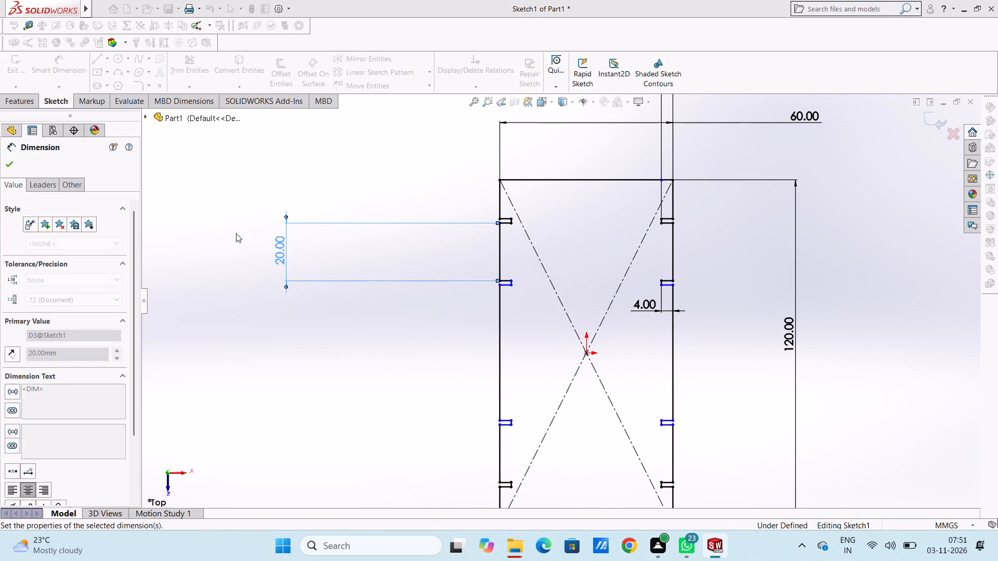
Dimension the lower line of the left edge notch just above the origin at 4 mm, placed outside the profile.
{"action": "scroll", "coordinate": [502, 349], "scroll_direction": "down", "scroll_amount": 5}
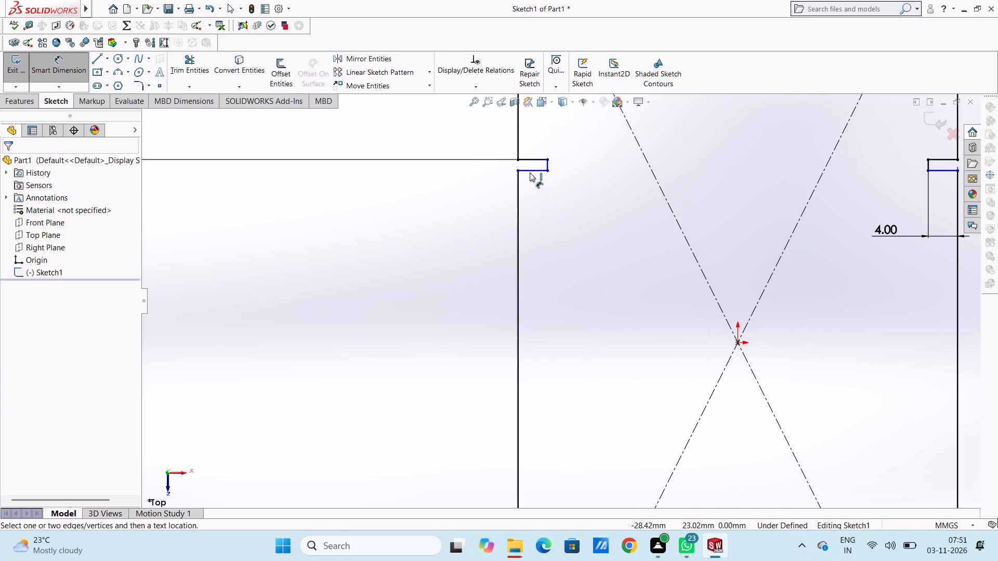
{"action": "left_click", "coordinate": [530, 171]}
{"action": "scroll", "coordinate": [356, 395], "scroll_direction": "up", "scroll_amount": 5}
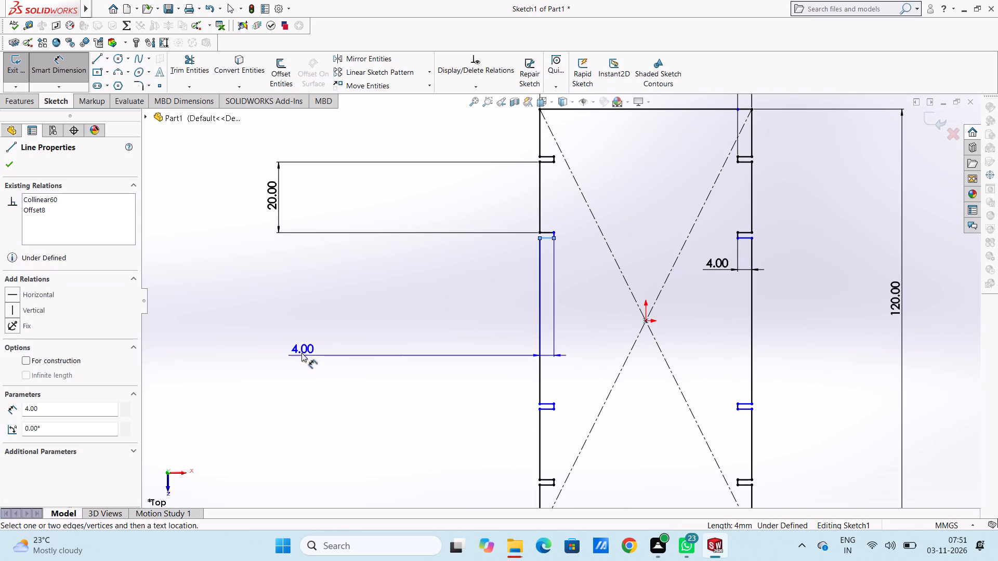
{"action": "left_click", "coordinate": [307, 320]}
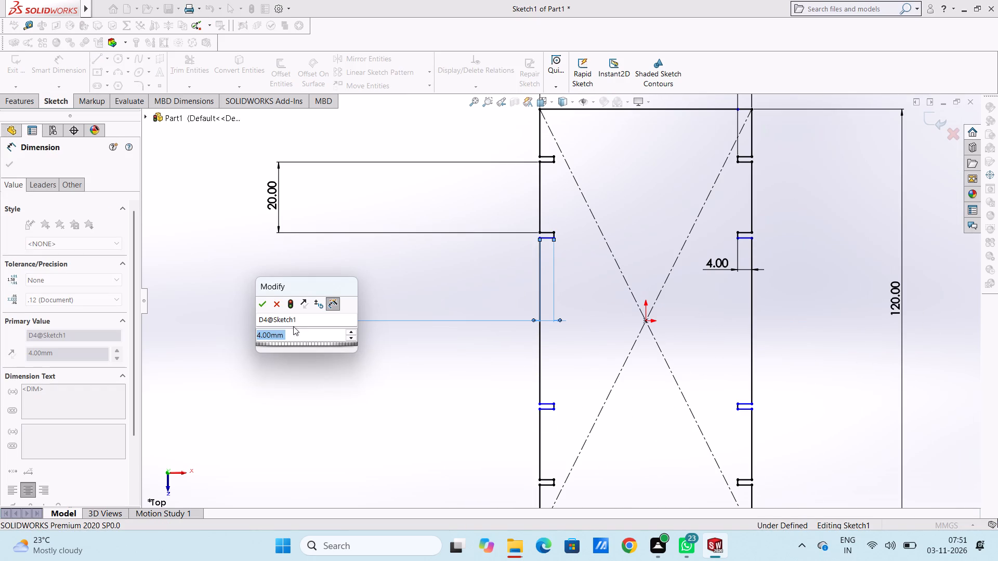
{"action": "left_click", "coordinate": [262, 305]}
{"action": "left_click", "coordinate": [256, 293]}
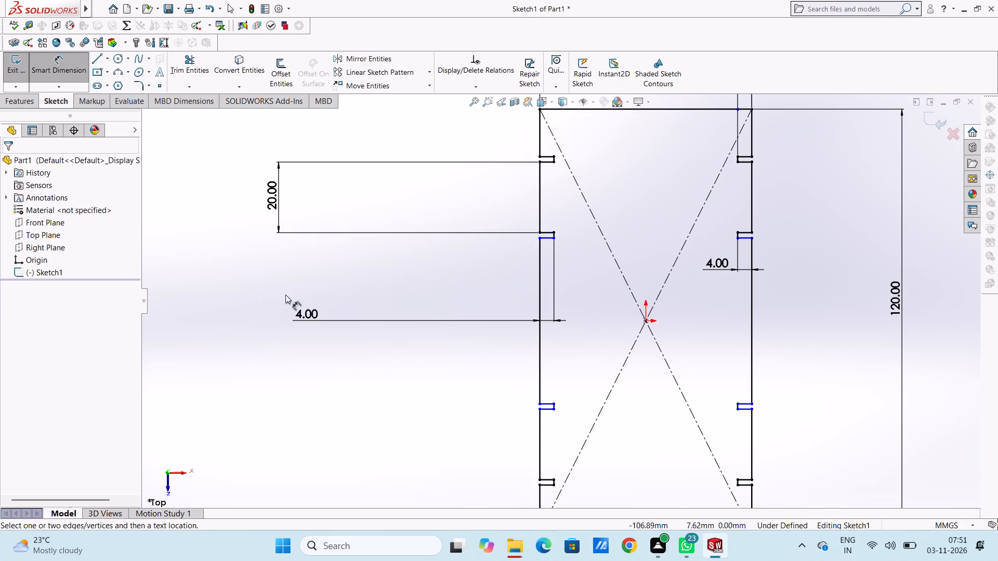
Dimension the vertical distance from the lower inner corner of the left notch just above the origin to the origin at 23.5 mm.
{"action": "scroll", "coordinate": [572, 246], "scroll_direction": "down", "scroll_amount": 3}
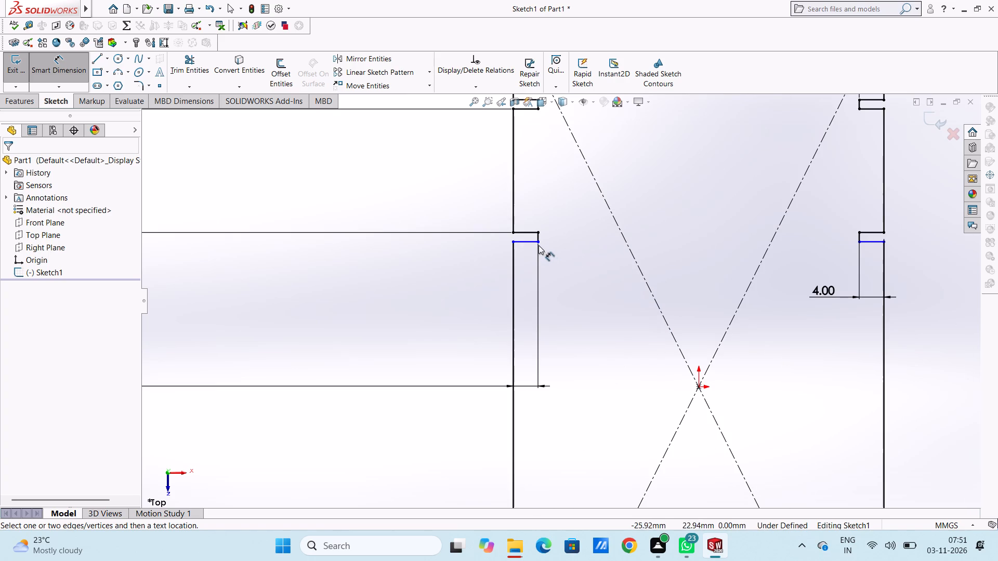
{"action": "left_click", "coordinate": [537, 244]}
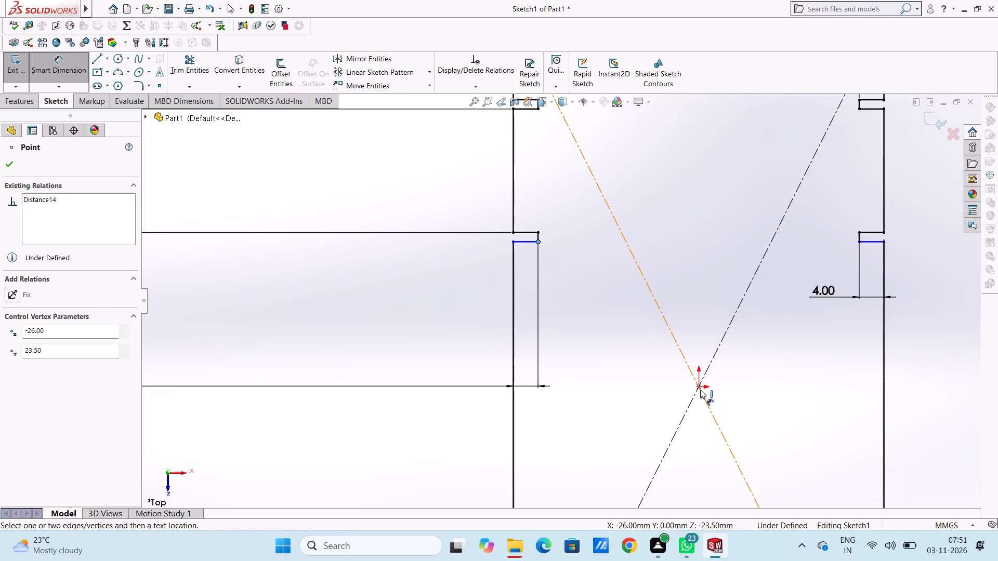
{"action": "left_click", "coordinate": [700, 387]}
{"action": "scroll", "coordinate": [534, 362], "scroll_direction": "up", "scroll_amount": 5}
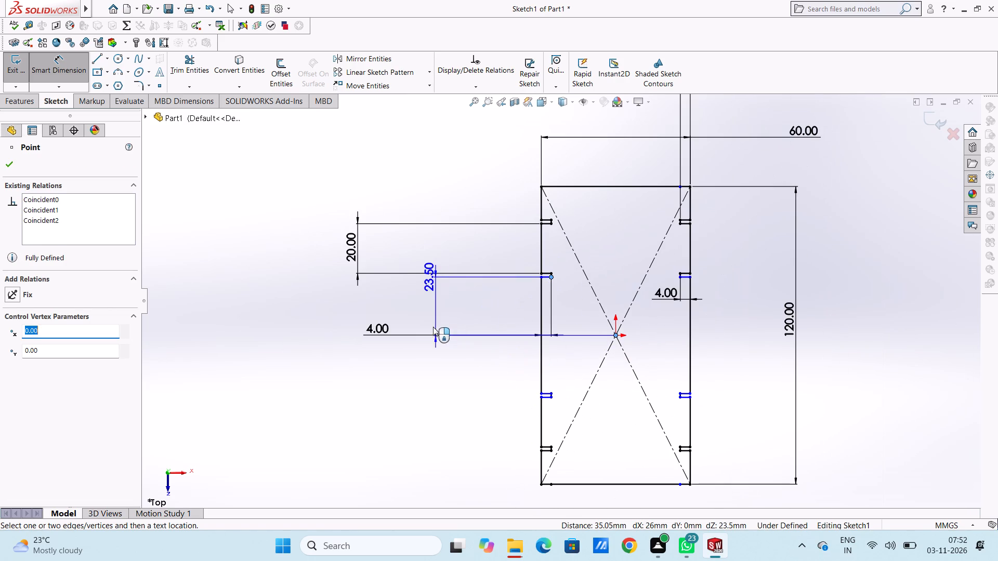
{"action": "left_click", "coordinate": [310, 327]}
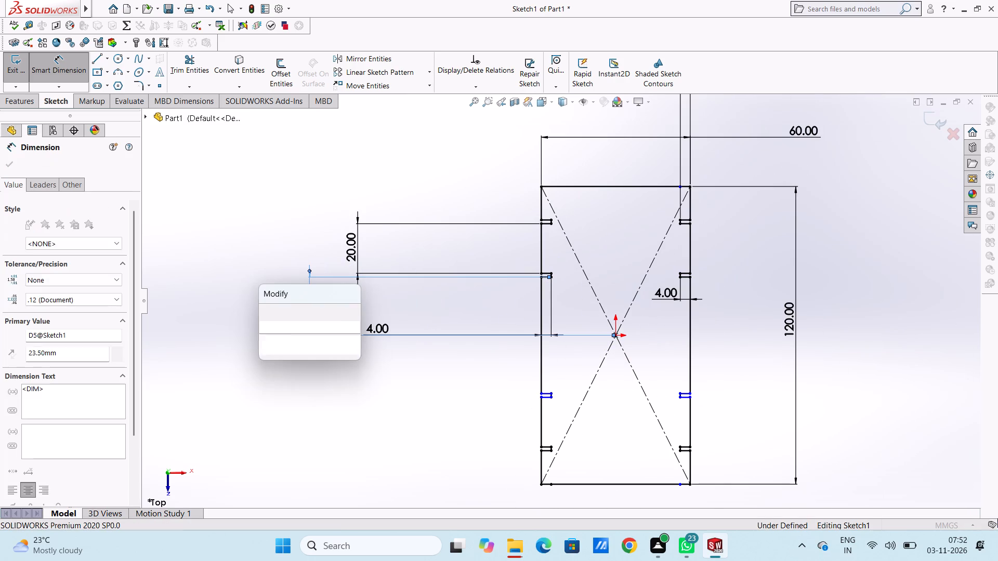
{"action": "left_click", "coordinate": [269, 312]}
{"action": "left_click", "coordinate": [262, 297]}
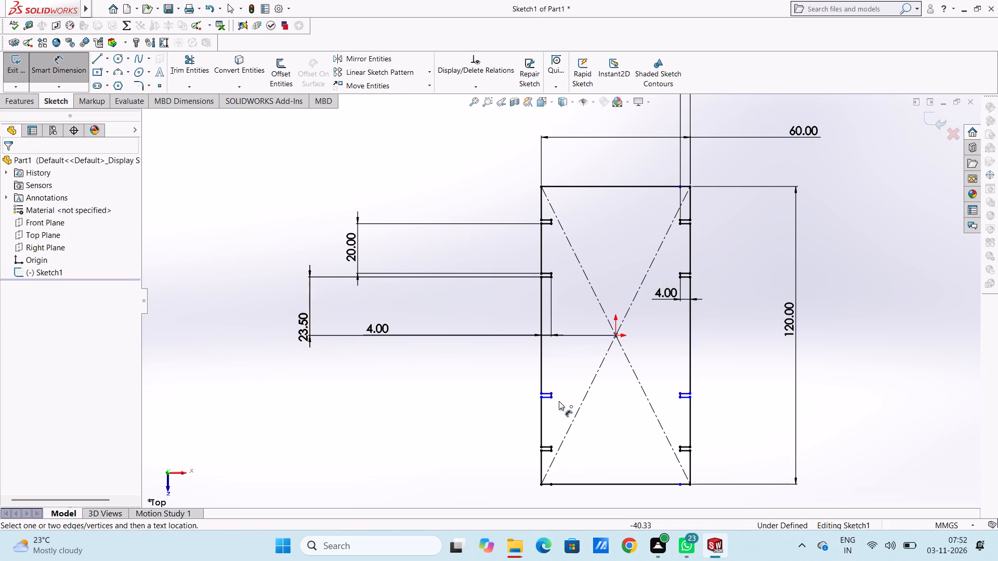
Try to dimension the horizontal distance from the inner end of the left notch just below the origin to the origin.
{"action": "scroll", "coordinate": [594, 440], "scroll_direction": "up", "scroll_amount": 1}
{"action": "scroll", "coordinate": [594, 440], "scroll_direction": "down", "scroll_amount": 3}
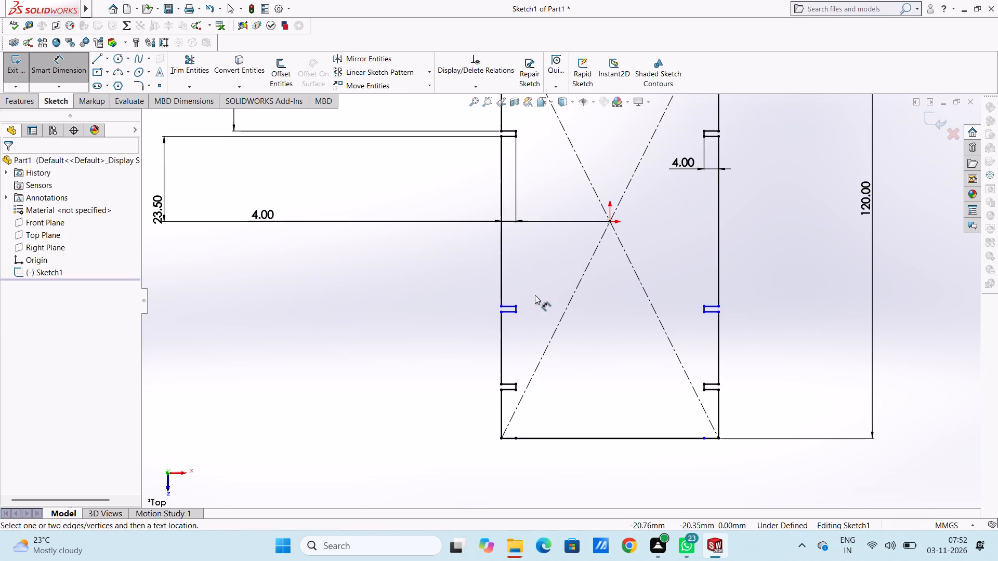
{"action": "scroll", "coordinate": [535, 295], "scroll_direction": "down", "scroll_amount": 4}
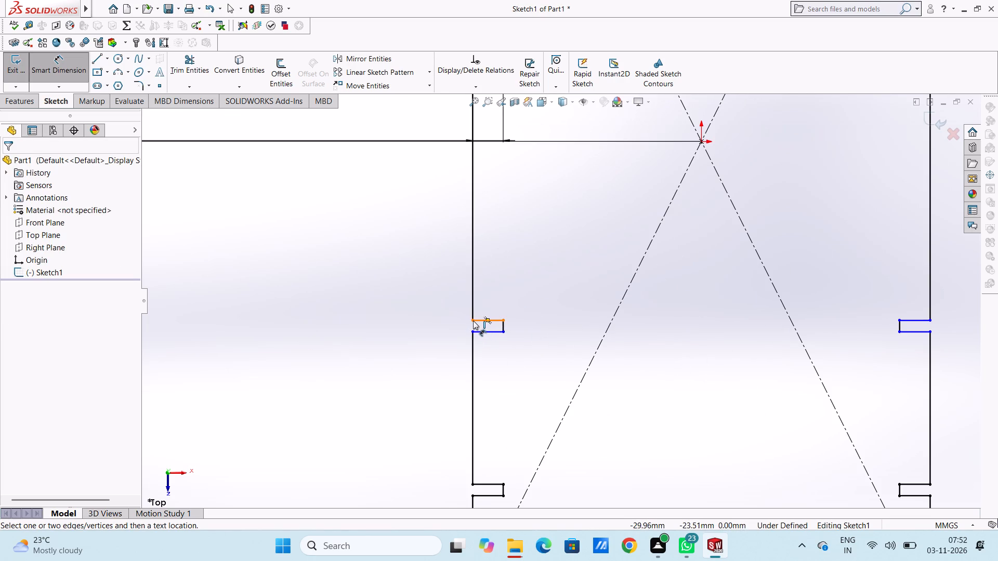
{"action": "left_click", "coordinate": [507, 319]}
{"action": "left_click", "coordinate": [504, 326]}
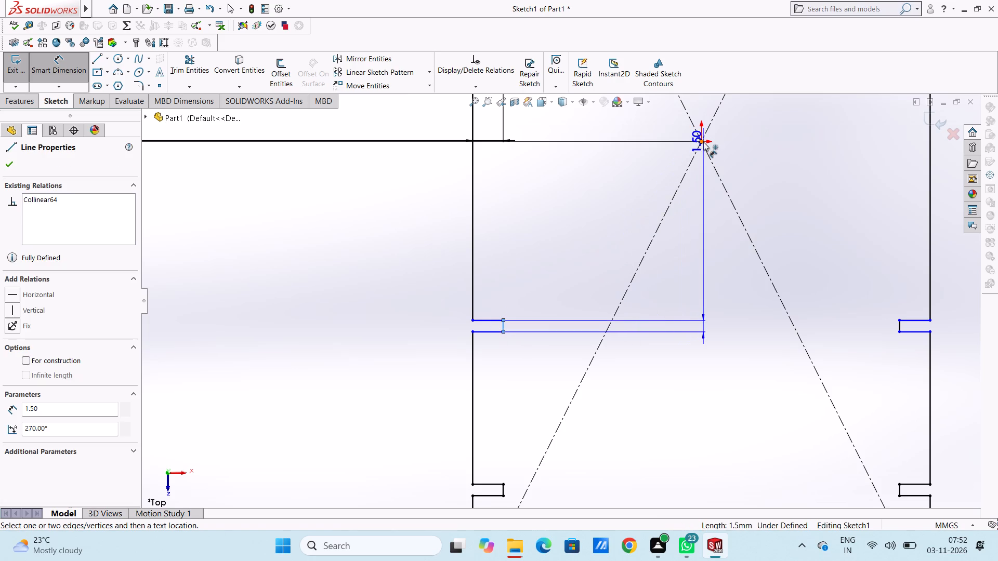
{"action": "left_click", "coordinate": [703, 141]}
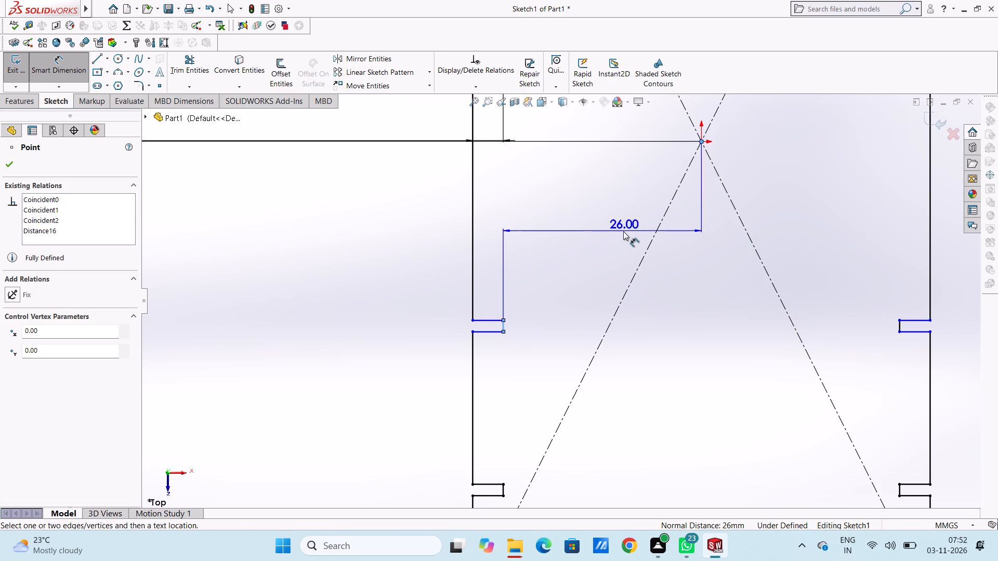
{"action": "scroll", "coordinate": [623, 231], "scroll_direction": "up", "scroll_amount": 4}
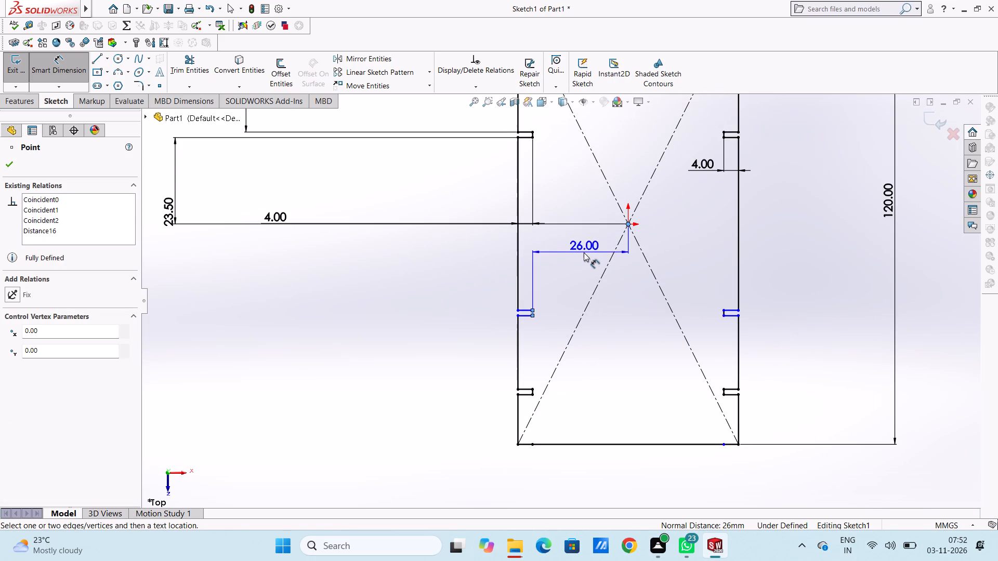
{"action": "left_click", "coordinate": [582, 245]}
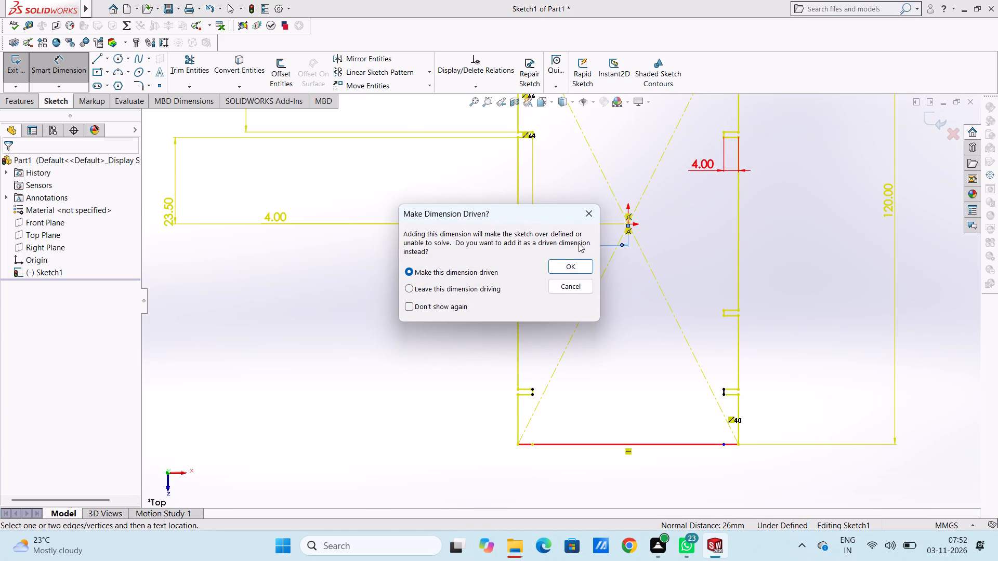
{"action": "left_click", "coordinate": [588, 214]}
Dimension the vertical distance from the upper inner corner of the left notch just below the origin to the origin at 23.5 mm.
{"action": "scroll", "coordinate": [553, 312], "scroll_direction": "down", "scroll_amount": 3}
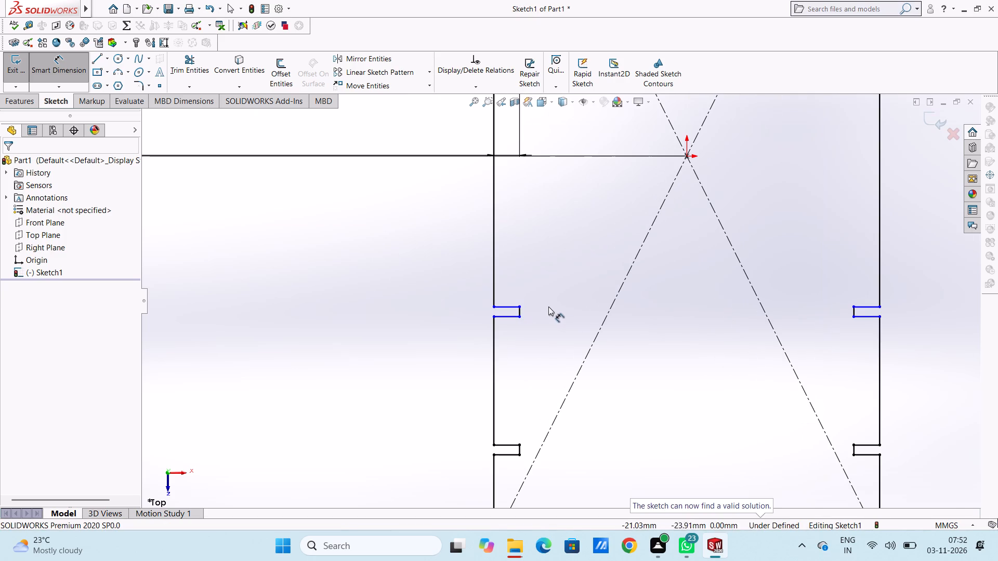
{"action": "left_click", "coordinate": [520, 306]}
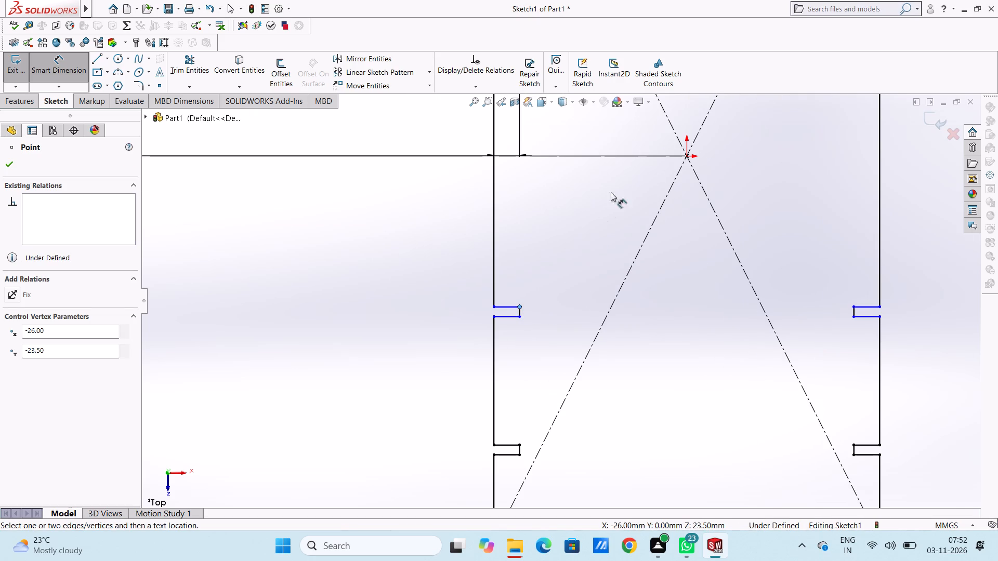
{"action": "left_click", "coordinate": [689, 158]}
{"action": "scroll", "coordinate": [384, 298], "scroll_direction": "up", "scroll_amount": 5}
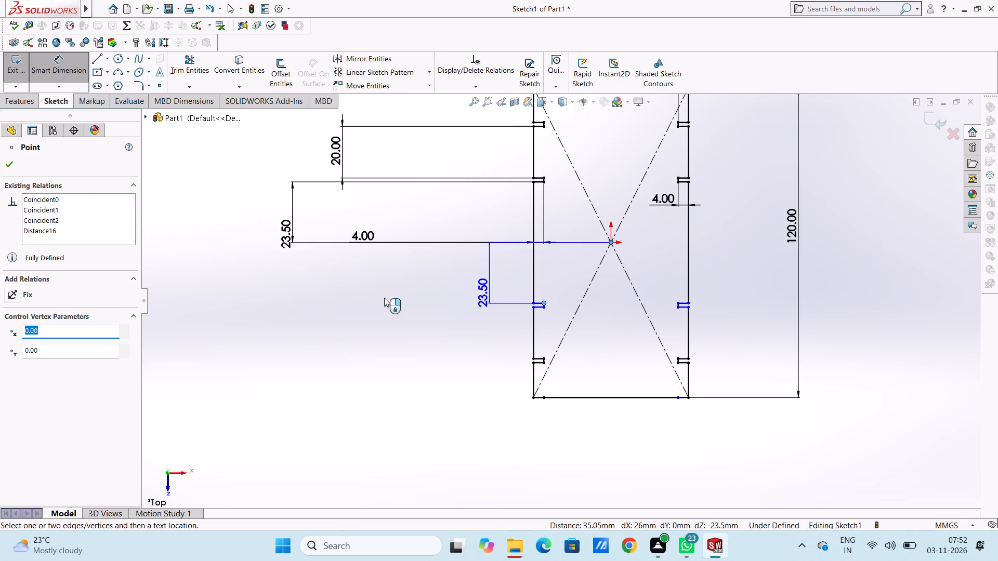
{"action": "left_click", "coordinate": [404, 286]}
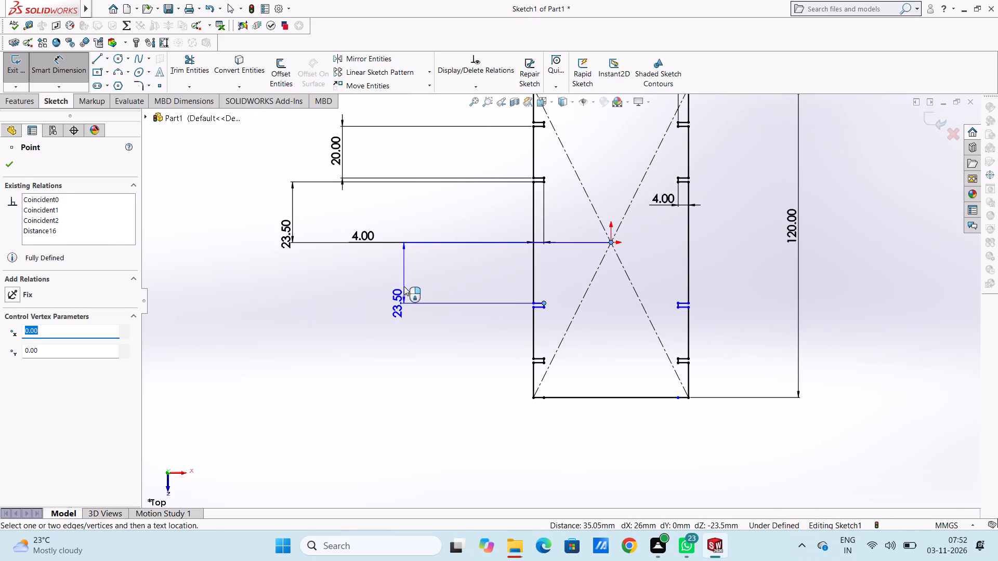
{"action": "left_click", "coordinate": [361, 273]}
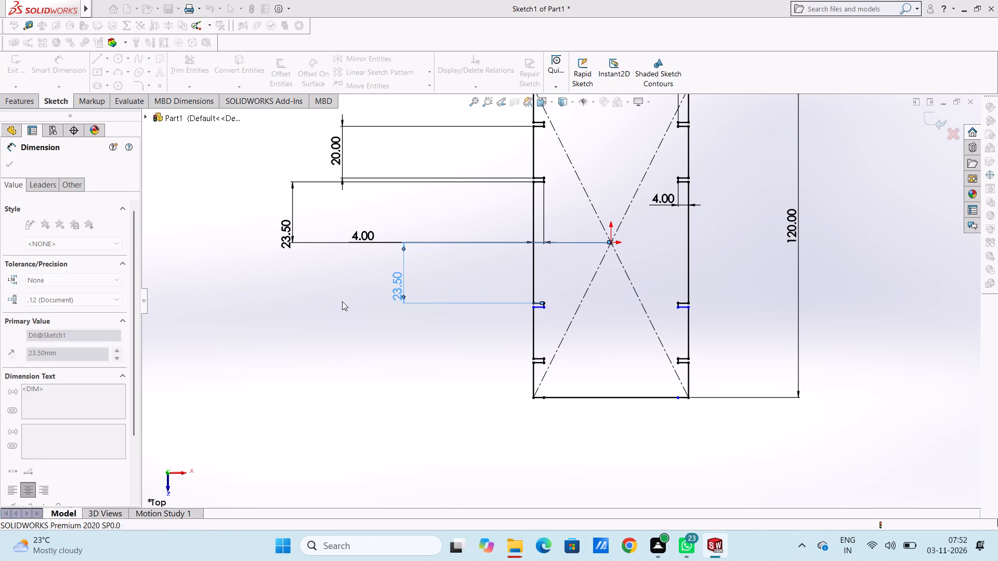
{"action": "left_click", "coordinate": [338, 305]}
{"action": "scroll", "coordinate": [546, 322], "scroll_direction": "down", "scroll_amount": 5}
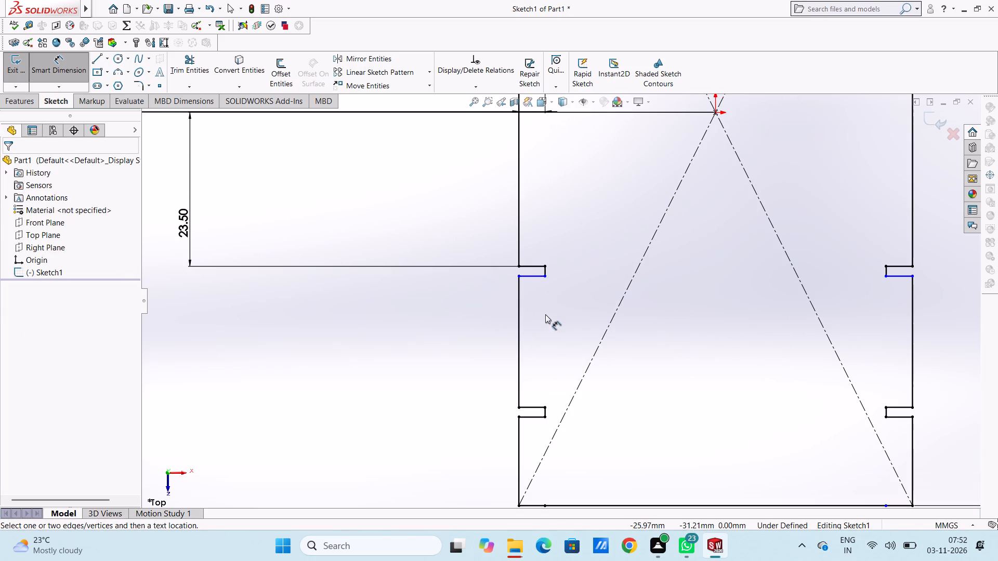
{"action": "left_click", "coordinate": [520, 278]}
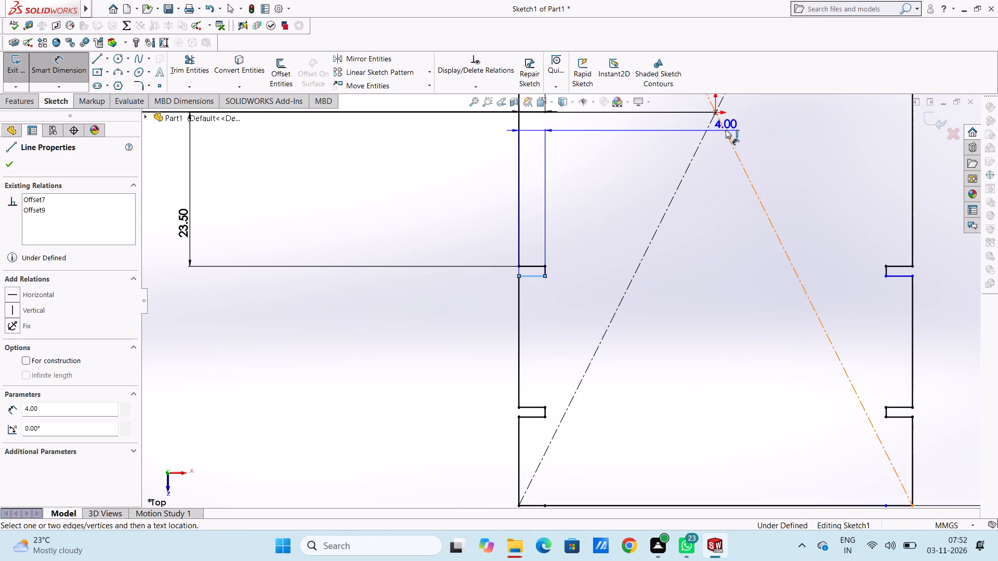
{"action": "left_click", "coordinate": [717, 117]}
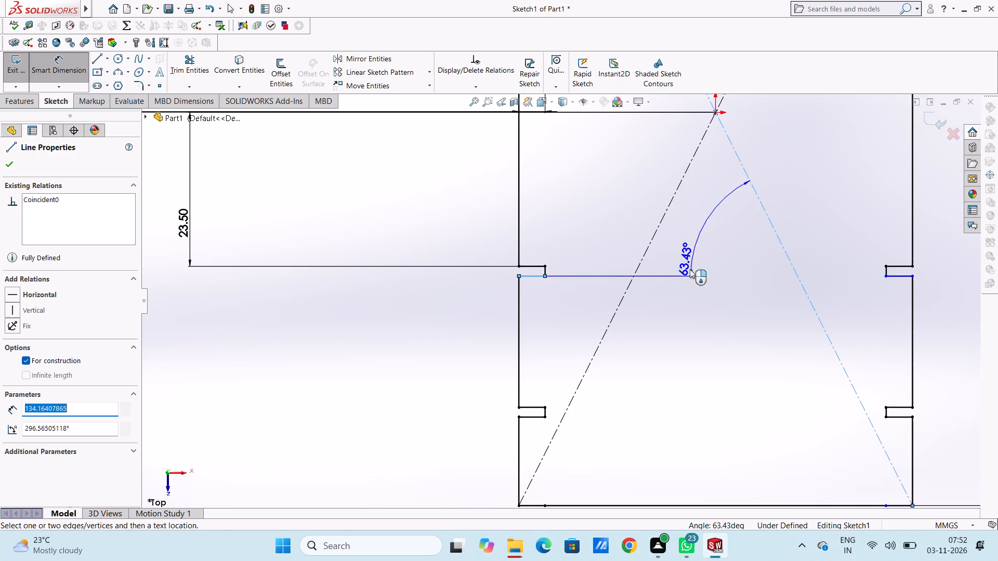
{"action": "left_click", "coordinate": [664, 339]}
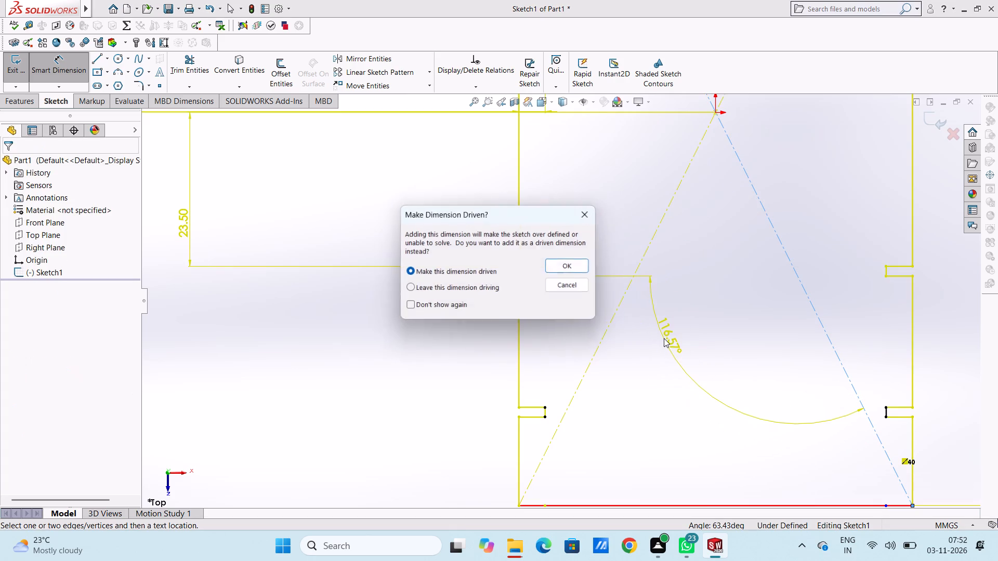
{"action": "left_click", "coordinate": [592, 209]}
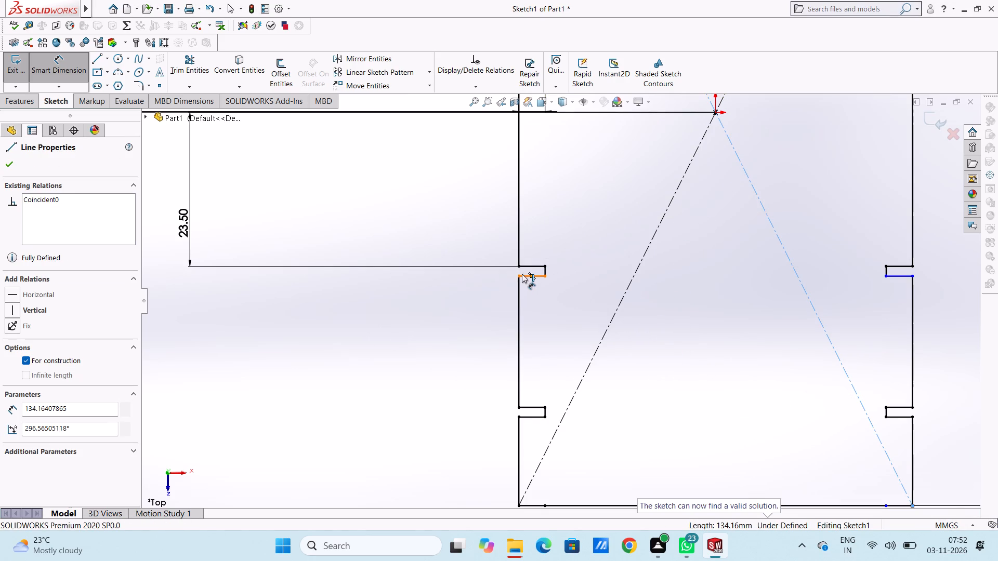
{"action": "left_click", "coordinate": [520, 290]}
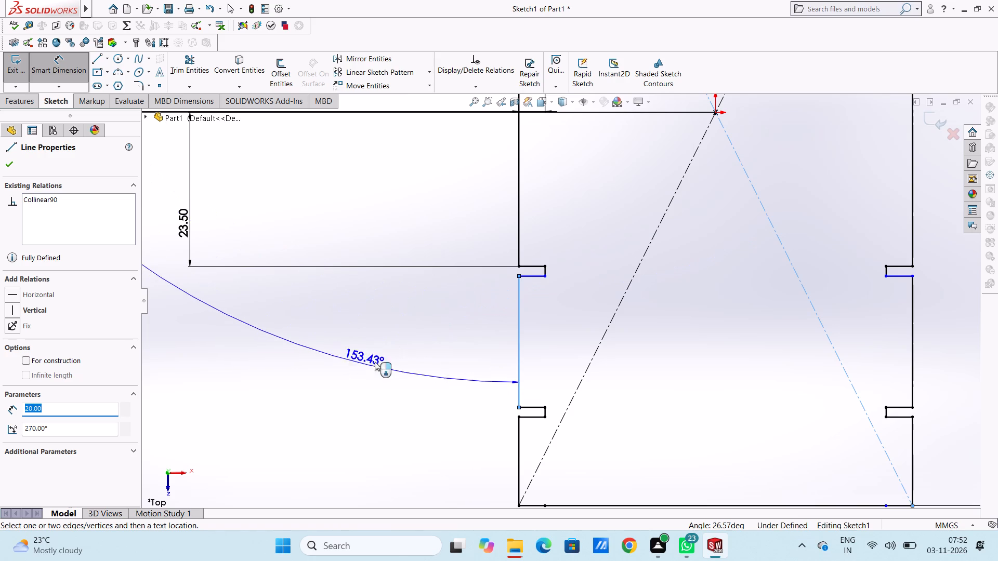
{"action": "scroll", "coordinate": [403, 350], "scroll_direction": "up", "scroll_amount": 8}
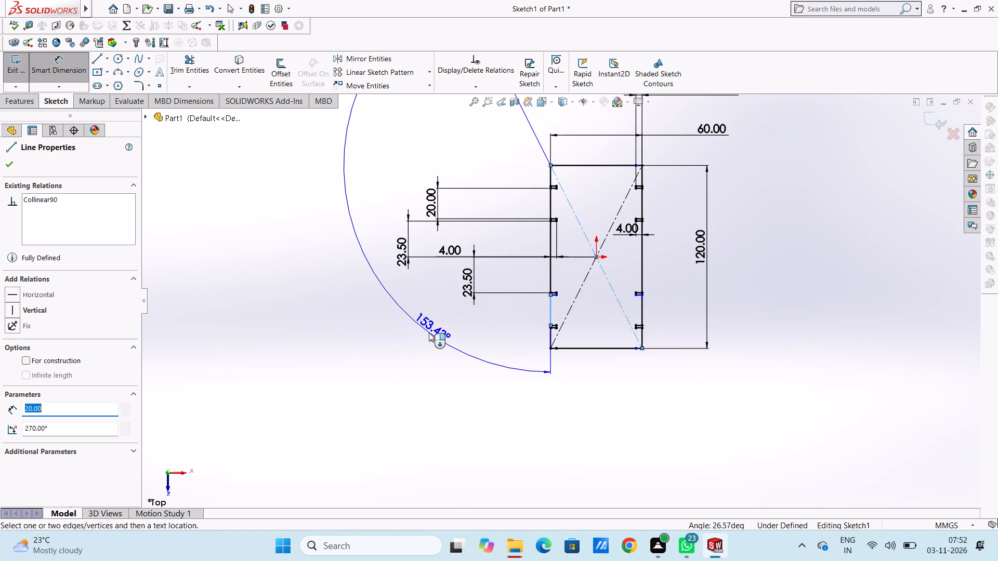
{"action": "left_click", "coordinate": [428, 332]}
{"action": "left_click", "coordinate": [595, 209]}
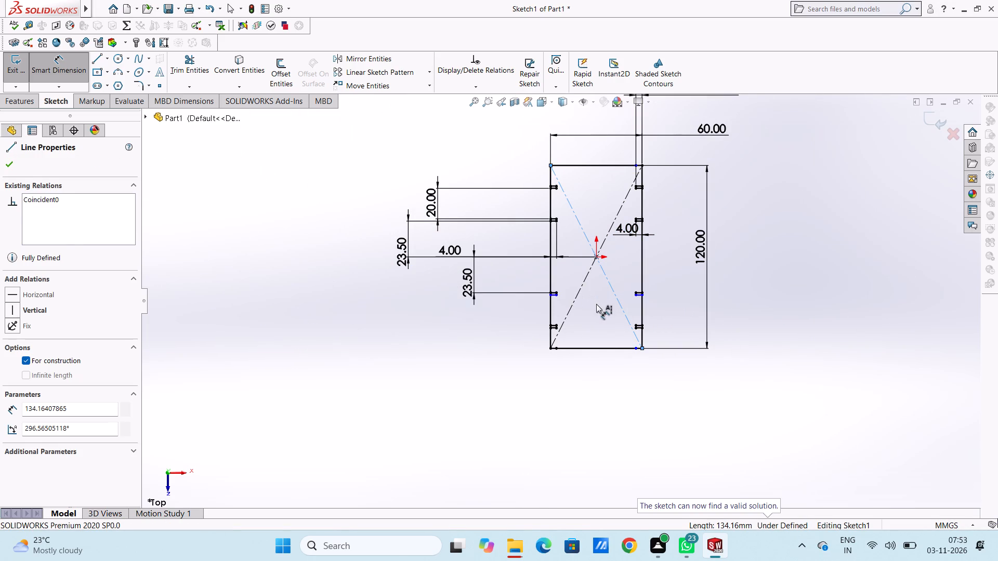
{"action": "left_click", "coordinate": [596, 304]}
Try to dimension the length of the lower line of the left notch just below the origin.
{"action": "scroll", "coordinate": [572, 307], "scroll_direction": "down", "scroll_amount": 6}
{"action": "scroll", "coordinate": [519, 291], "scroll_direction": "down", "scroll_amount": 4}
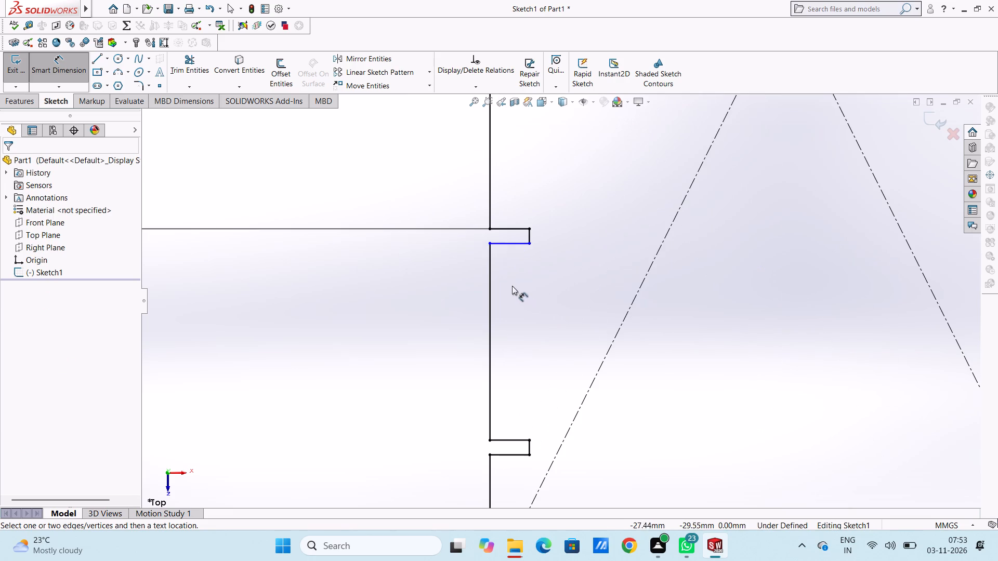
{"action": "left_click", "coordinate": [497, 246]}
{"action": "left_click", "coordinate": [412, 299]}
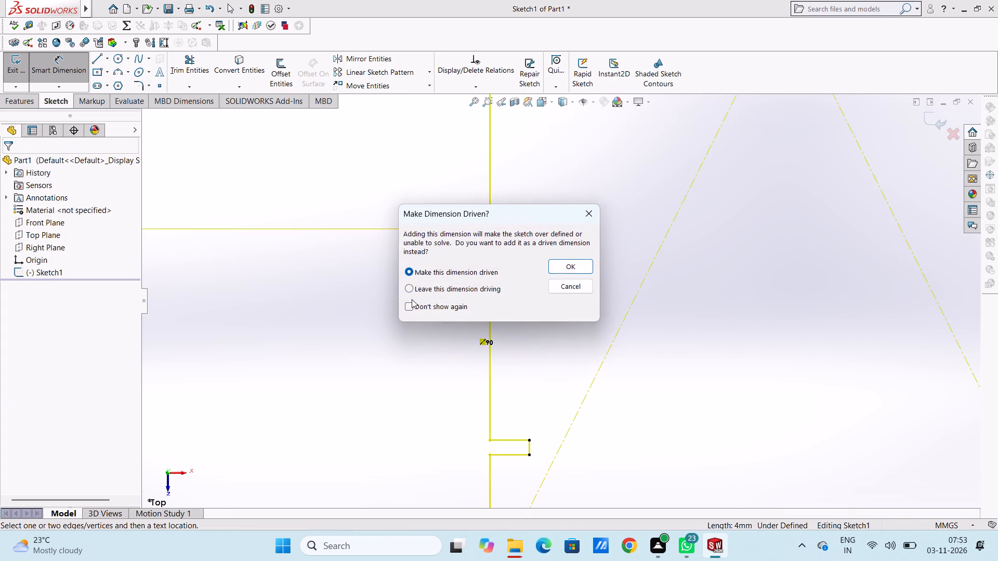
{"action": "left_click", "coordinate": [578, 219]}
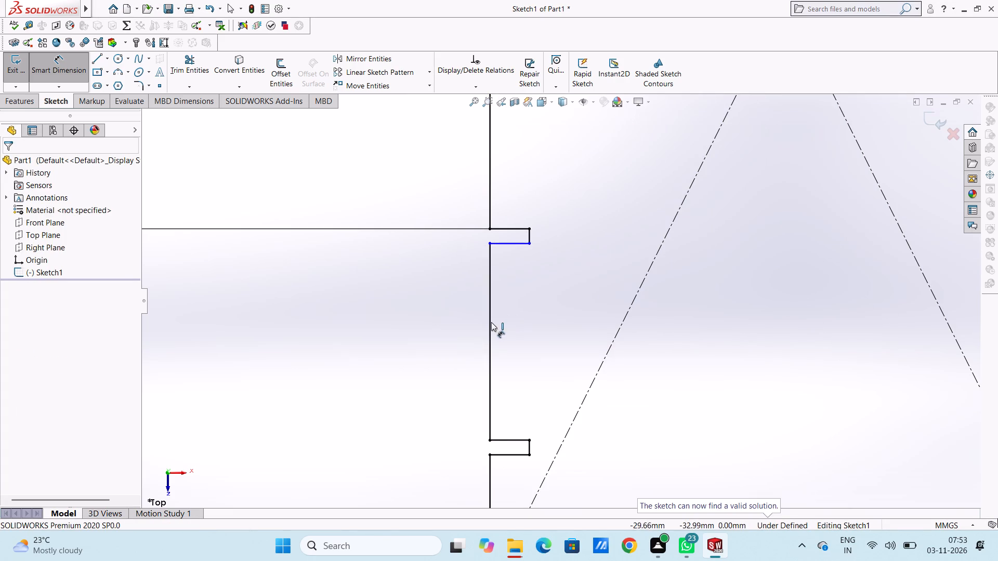
Dimension the left edge segment between the two notches below the origin at 20 mm, placed outside the profile.
{"action": "left_click", "coordinate": [491, 322]}
{"action": "scroll", "coordinate": [422, 333], "scroll_direction": "up", "scroll_amount": 5}
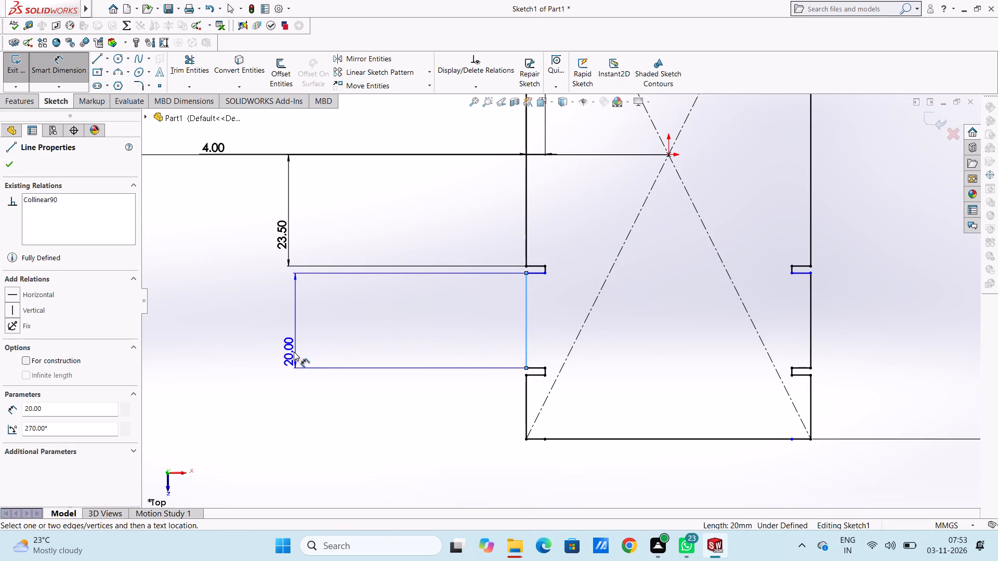
{"action": "left_click", "coordinate": [288, 352]}
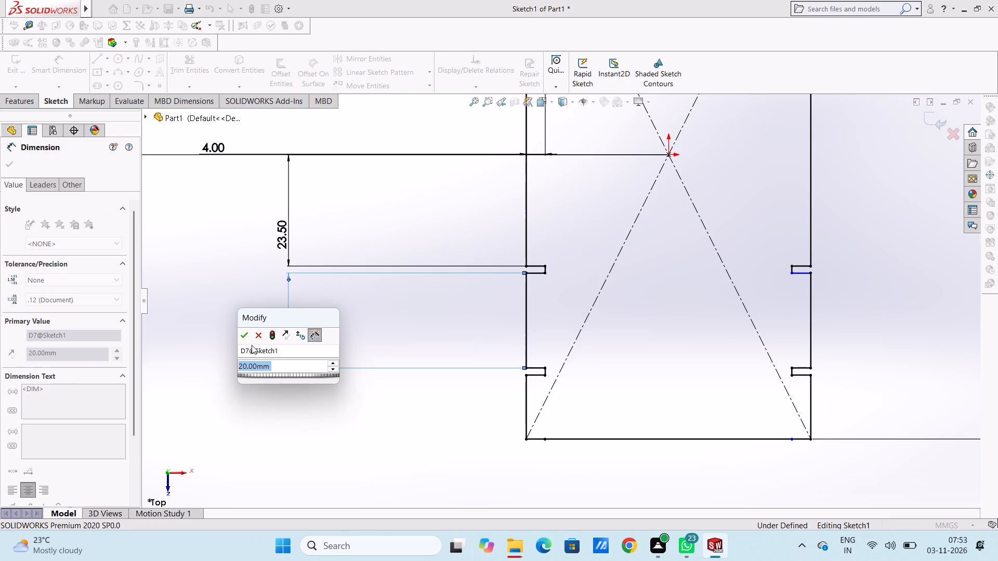
{"action": "left_click", "coordinate": [247, 336]}
{"action": "left_click", "coordinate": [392, 335]}
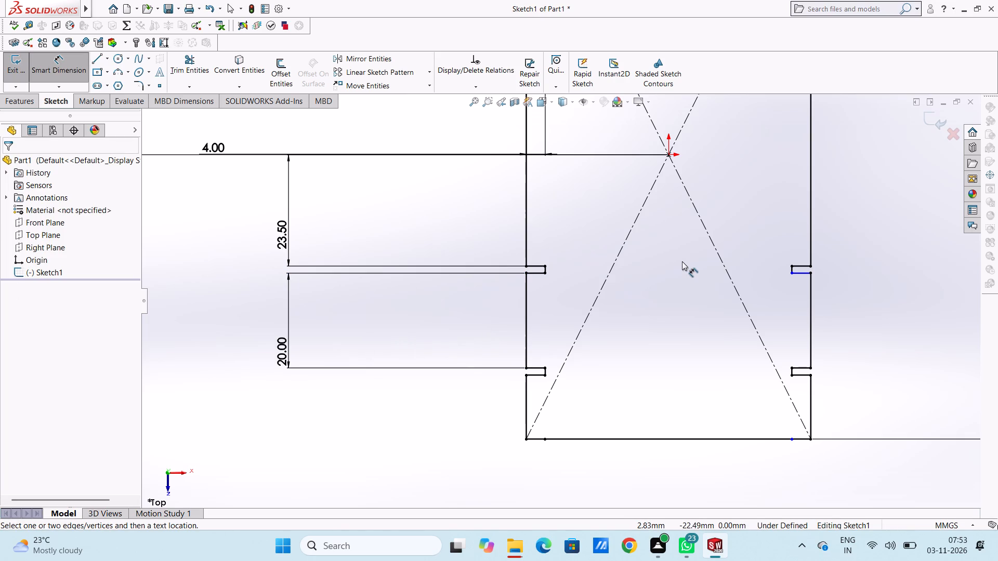
Dimension the inner end line of the right notch just below the origin at 1.5 mm, placed inside the profile.
{"action": "scroll", "coordinate": [682, 261], "scroll_direction": "up", "scroll_amount": 6}
{"action": "scroll", "coordinate": [691, 344], "scroll_direction": "down", "scroll_amount": 3}
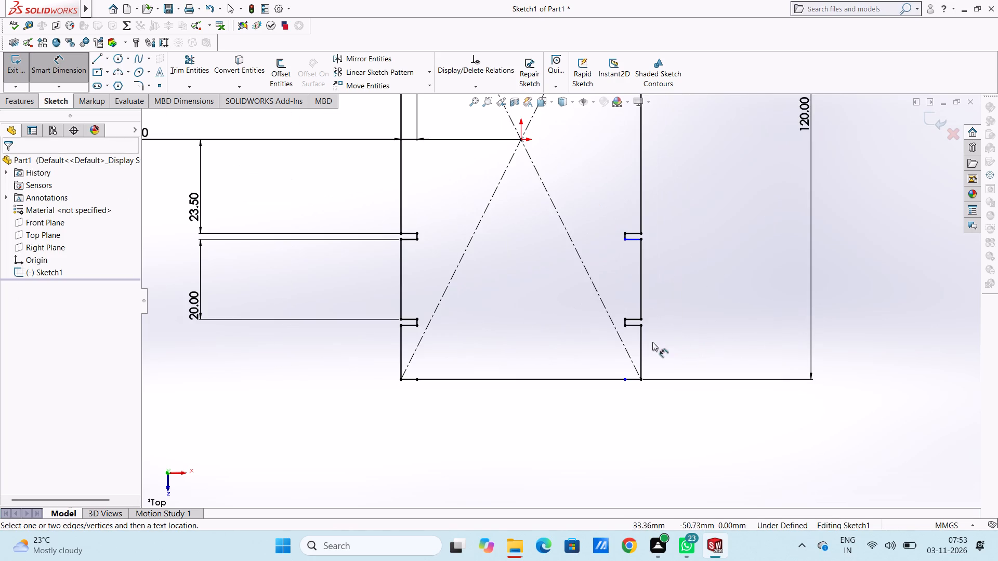
{"action": "scroll", "coordinate": [634, 336], "scroll_direction": "down", "scroll_amount": 3}
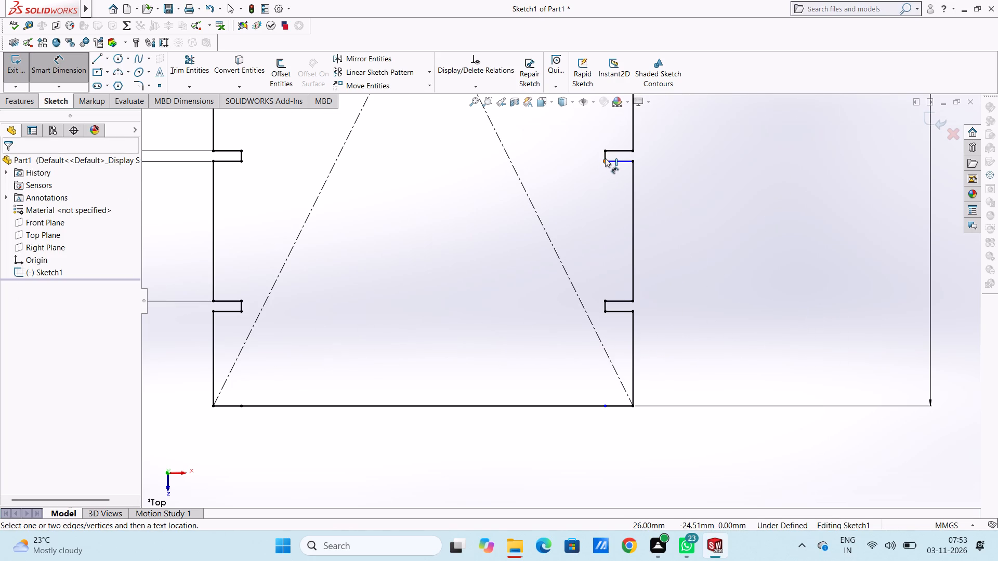
{"action": "left_click", "coordinate": [605, 157]}
{"action": "left_click", "coordinate": [443, 275]}
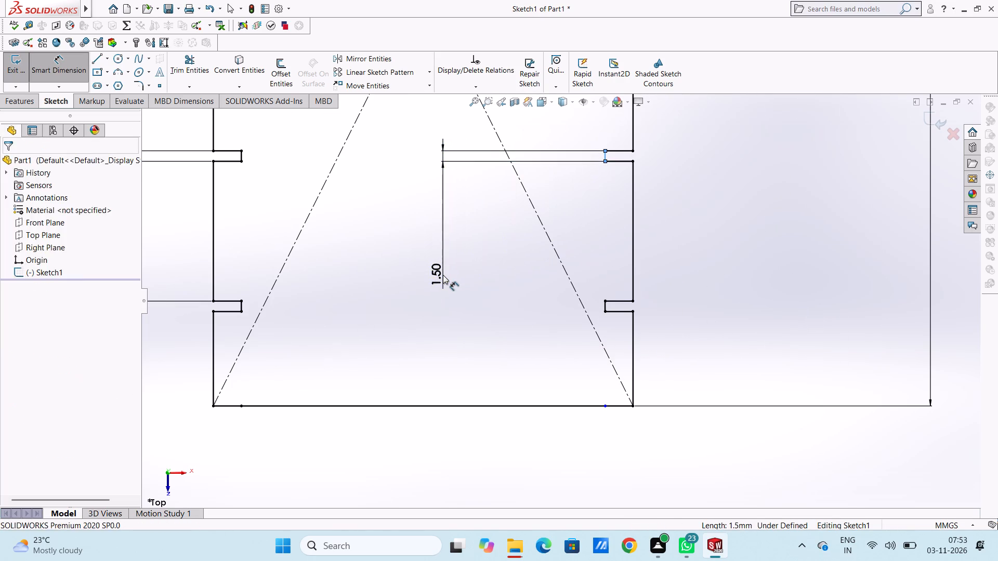
{"action": "left_click", "coordinate": [396, 259]}
{"action": "left_click", "coordinate": [402, 287]}
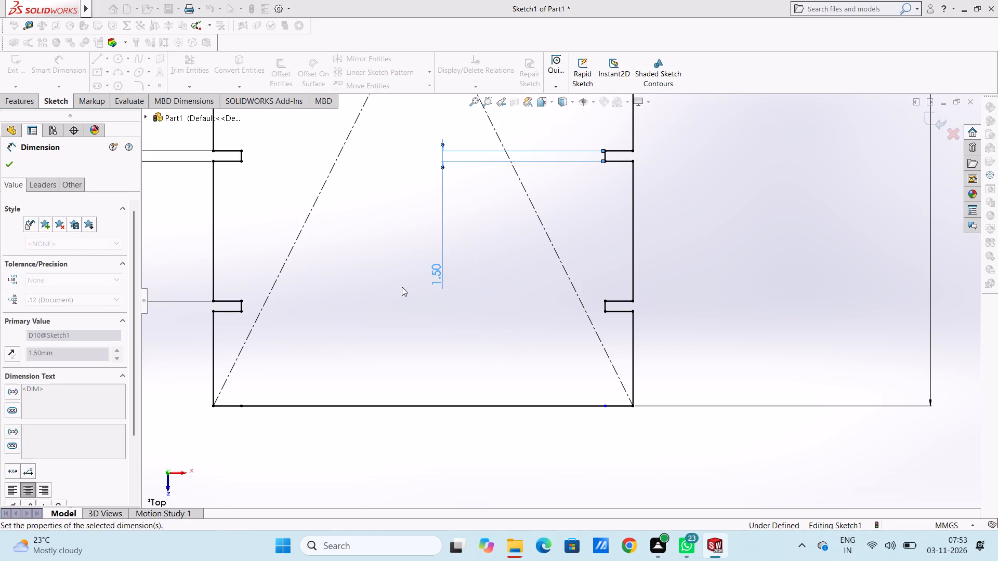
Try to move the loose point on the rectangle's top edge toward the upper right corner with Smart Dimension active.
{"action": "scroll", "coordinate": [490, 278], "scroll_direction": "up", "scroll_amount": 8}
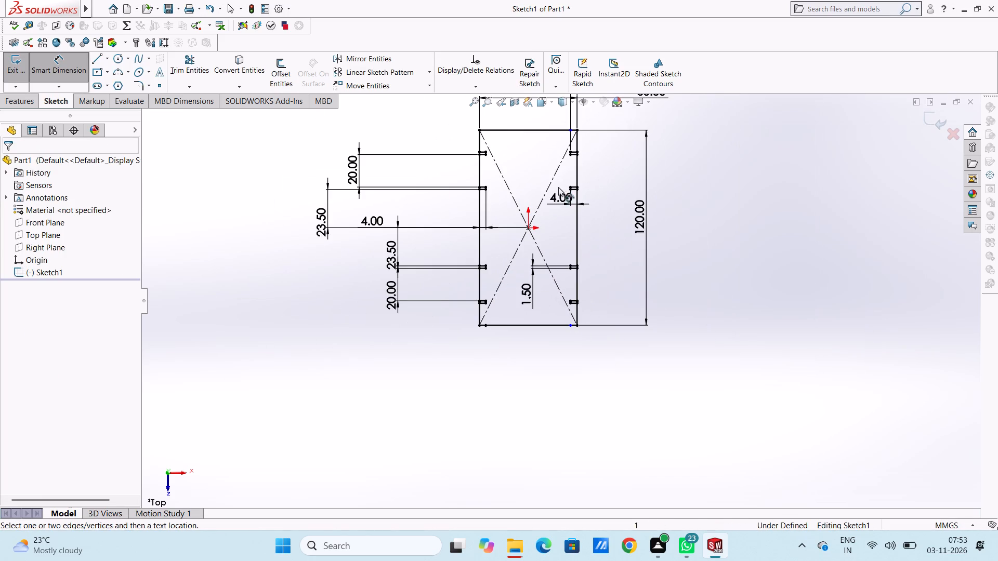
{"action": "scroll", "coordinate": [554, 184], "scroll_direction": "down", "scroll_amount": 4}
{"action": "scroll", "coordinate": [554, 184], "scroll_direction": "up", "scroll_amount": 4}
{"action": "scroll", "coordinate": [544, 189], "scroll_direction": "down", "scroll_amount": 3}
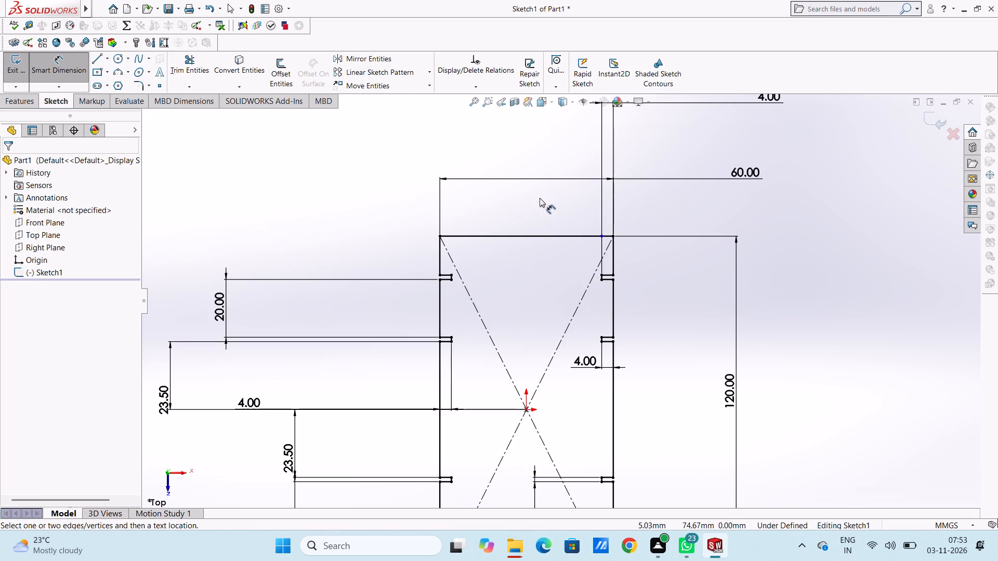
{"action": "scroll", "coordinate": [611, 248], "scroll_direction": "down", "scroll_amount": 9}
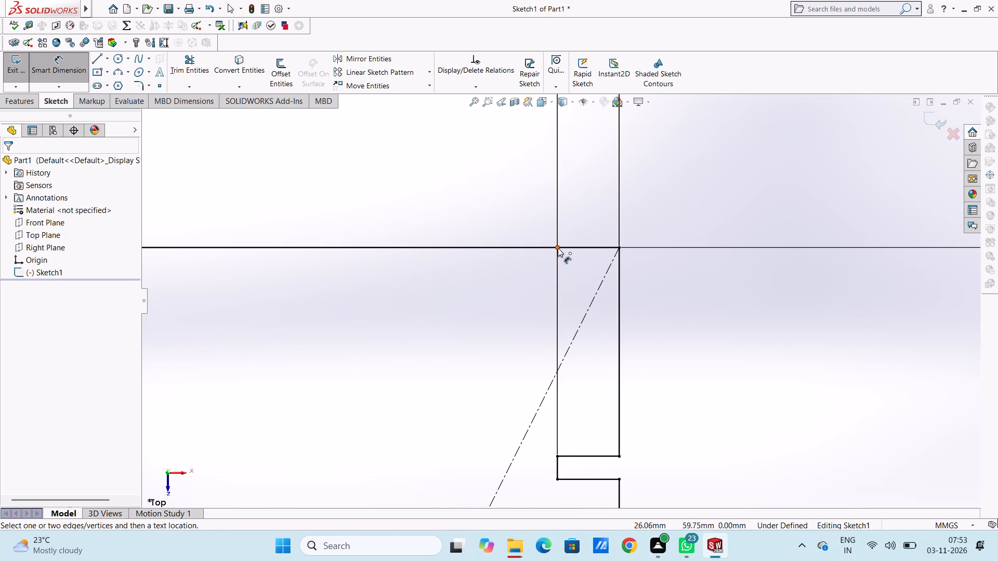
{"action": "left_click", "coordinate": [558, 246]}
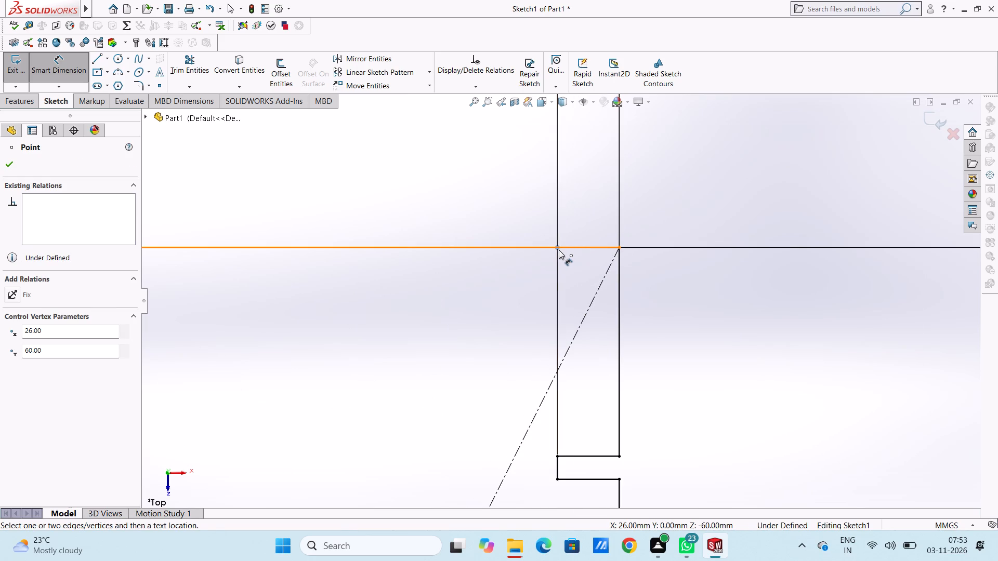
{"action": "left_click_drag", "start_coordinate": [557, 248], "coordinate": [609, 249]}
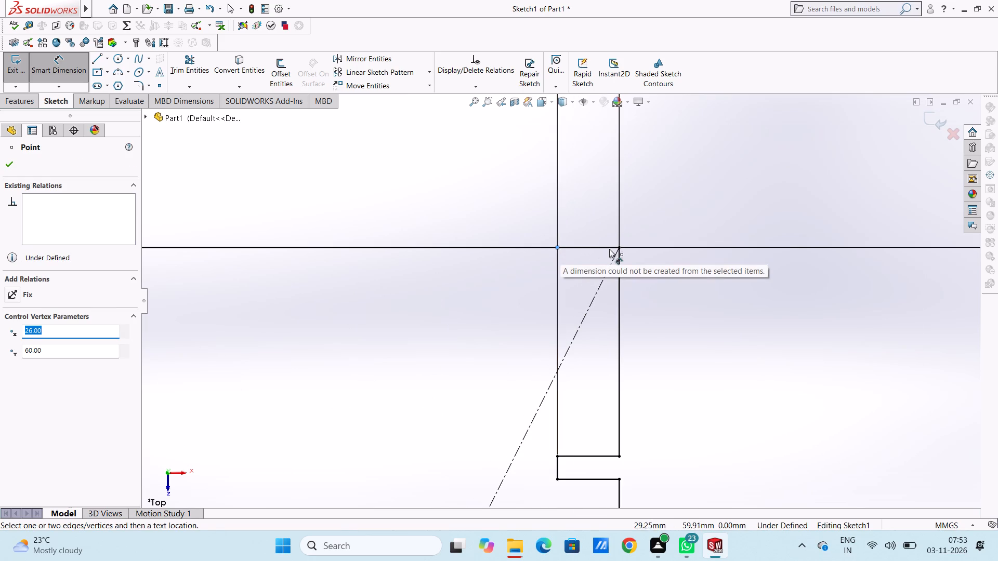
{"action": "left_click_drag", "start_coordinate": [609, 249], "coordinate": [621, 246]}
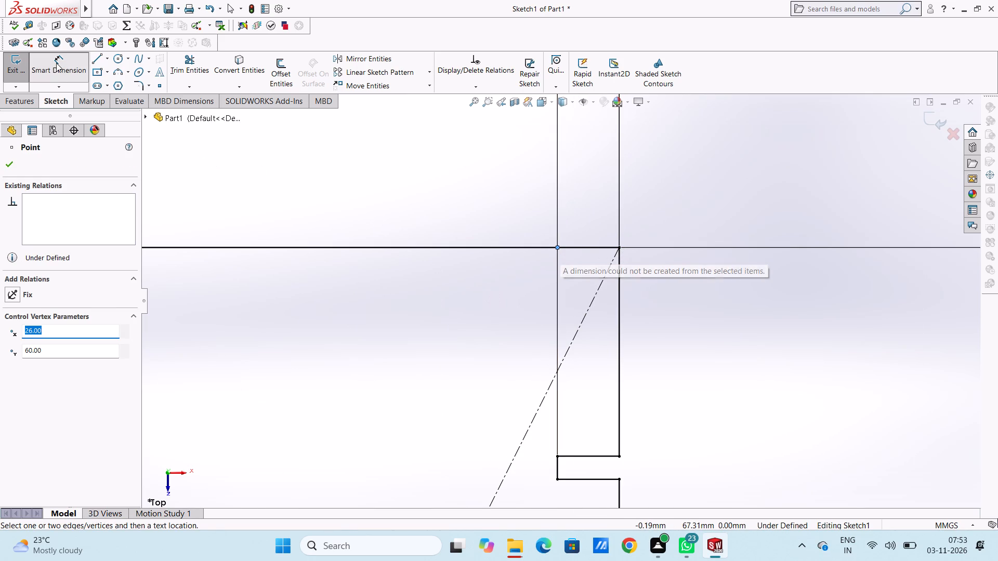
Leave Smart Dimension and move the loose point on the rectangle's top edge onto the upper right corner.
{"action": "left_click", "coordinate": [62, 72]}
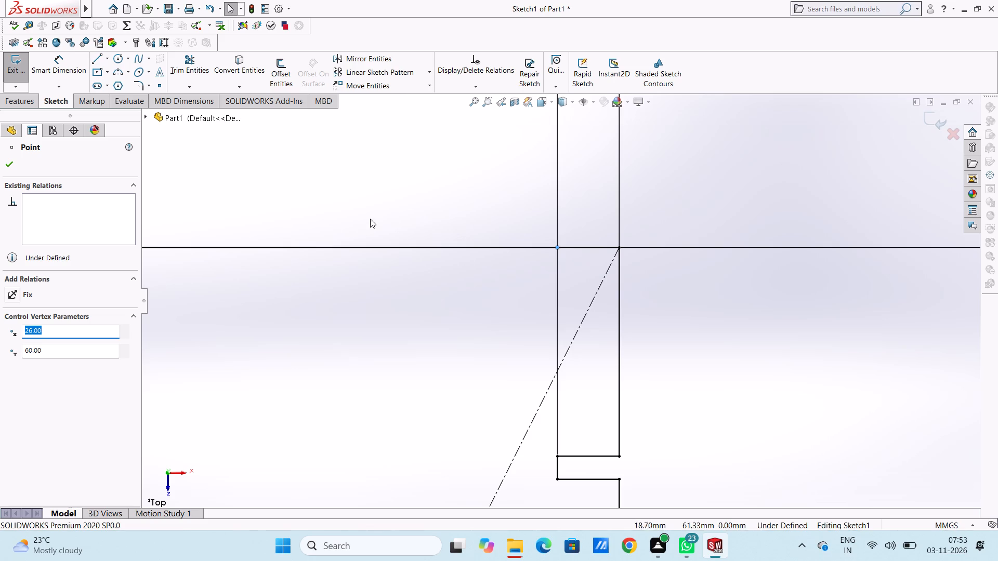
{"action": "left_click", "coordinate": [7, 163]}
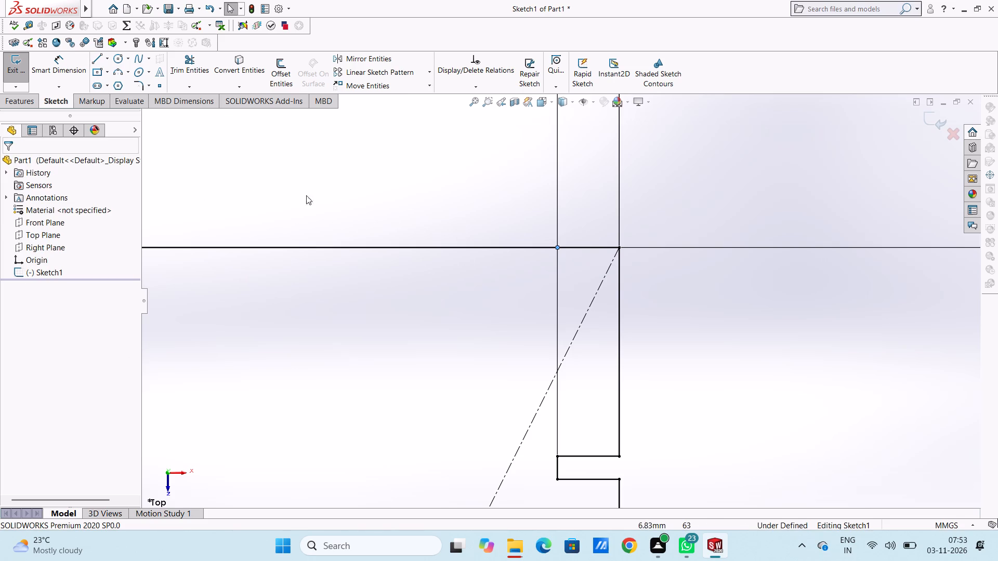
{"action": "left_click", "coordinate": [363, 191]}
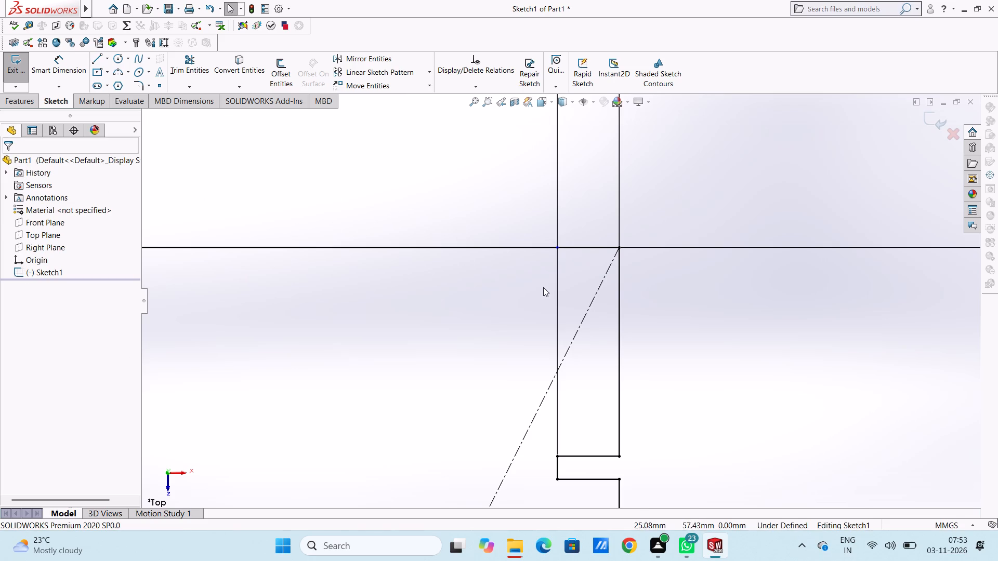
{"action": "scroll", "coordinate": [539, 251], "scroll_direction": "down", "scroll_amount": 3}
{"action": "scroll", "coordinate": [607, 272], "scroll_direction": "down", "scroll_amount": 5}
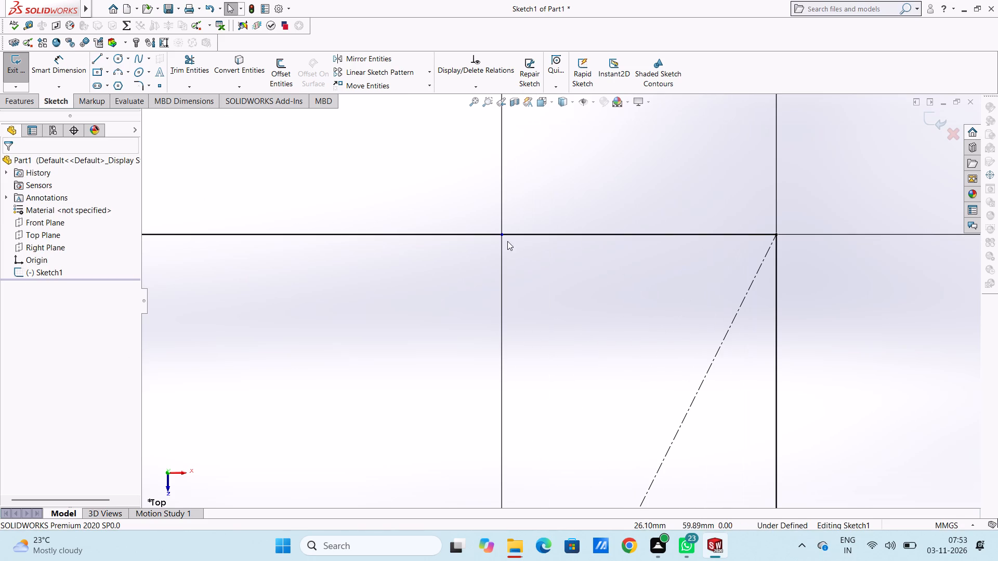
{"action": "left_click_drag", "start_coordinate": [502, 235], "coordinate": [541, 231]}
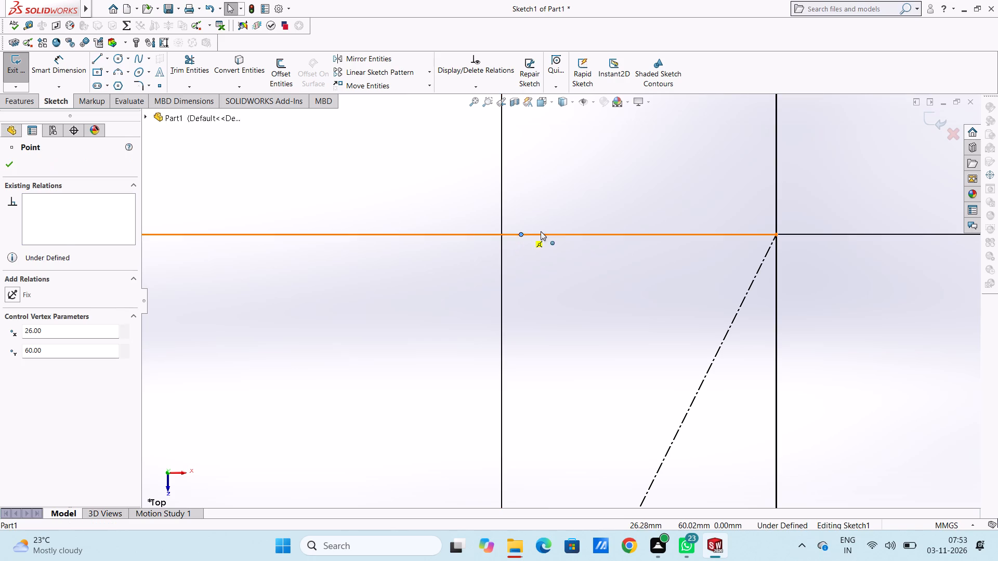
{"action": "left_click_drag", "start_coordinate": [541, 231], "coordinate": [778, 235]}
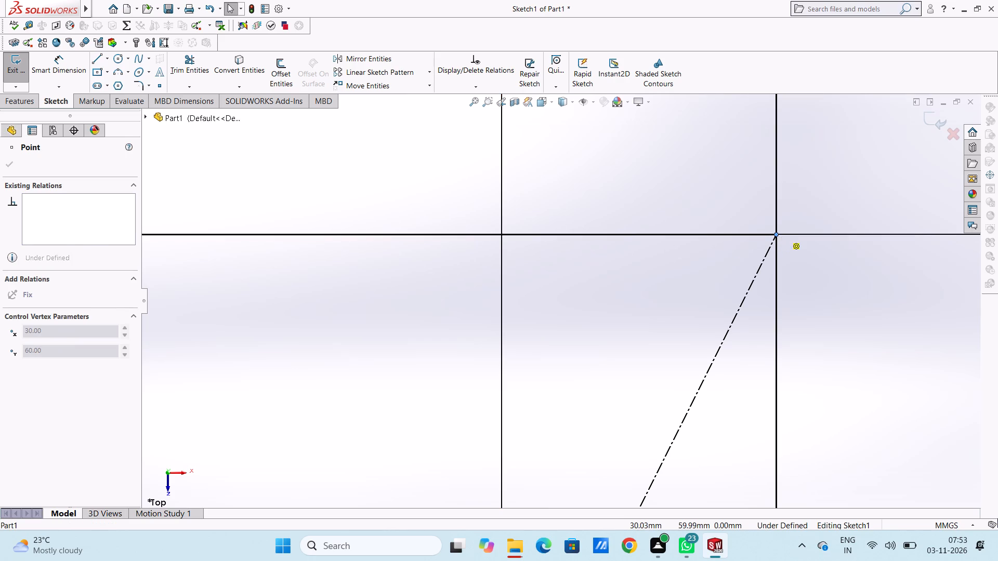
{"action": "left_click", "coordinate": [635, 292]}
Move the loose point on the rectangle's bottom edge onto the lower right corner so the two coincide.
{"action": "scroll", "coordinate": [635, 292], "scroll_direction": "up", "scroll_amount": 10}
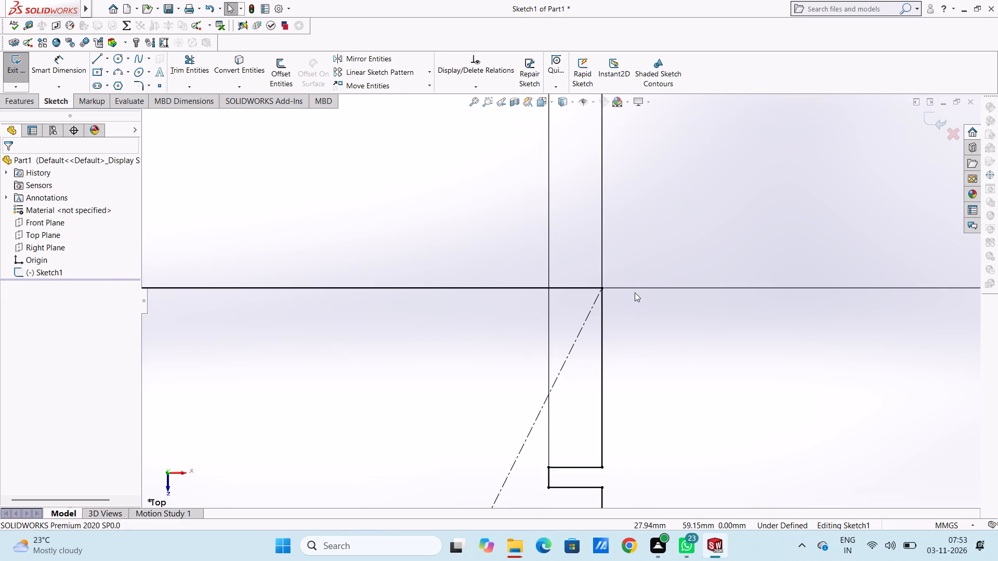
{"action": "scroll", "coordinate": [635, 292], "scroll_direction": "up", "scroll_amount": 11}
{"action": "scroll", "coordinate": [510, 380], "scroll_direction": "down", "scroll_amount": 1}
{"action": "scroll", "coordinate": [507, 386], "scroll_direction": "up", "scroll_amount": 3}
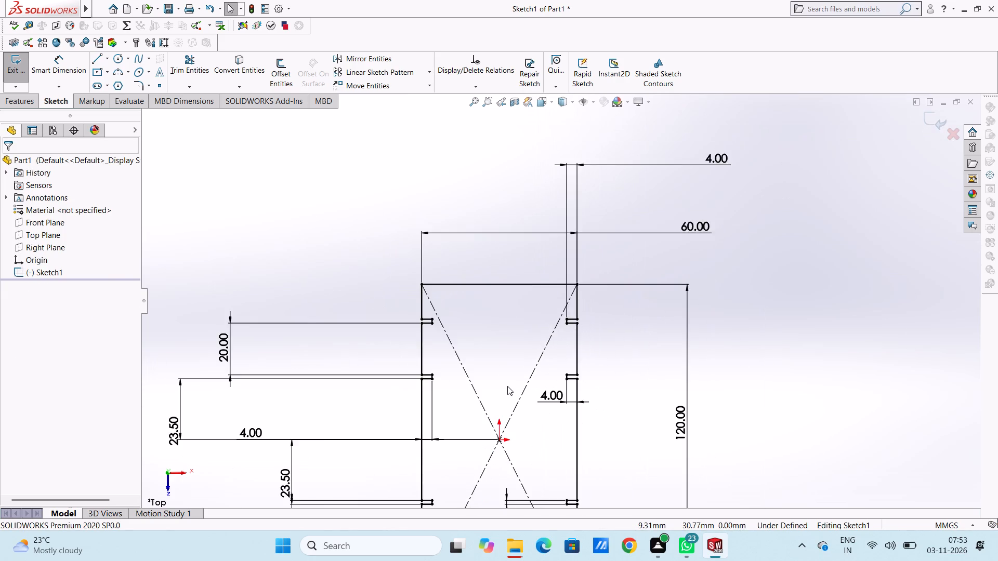
{"action": "scroll", "coordinate": [507, 395], "scroll_direction": "down", "scroll_amount": 2}
{"action": "scroll", "coordinate": [501, 464], "scroll_direction": "up", "scroll_amount": 4}
{"action": "scroll", "coordinate": [530, 423], "scroll_direction": "down", "scroll_amount": 4}
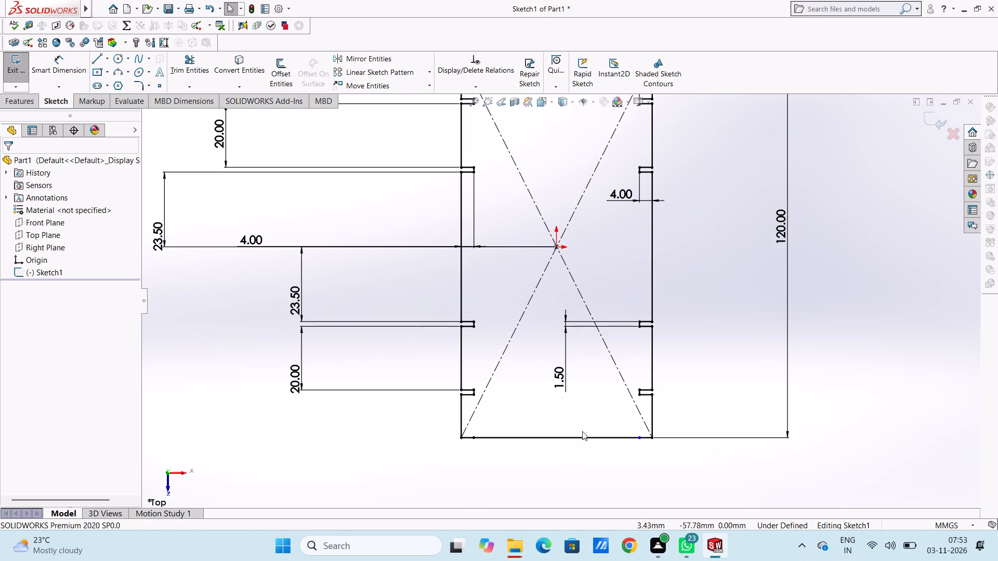
{"action": "scroll", "coordinate": [611, 442], "scroll_direction": "down", "scroll_amount": 4}
{"action": "scroll", "coordinate": [702, 394], "scroll_direction": "down", "scroll_amount": 5}
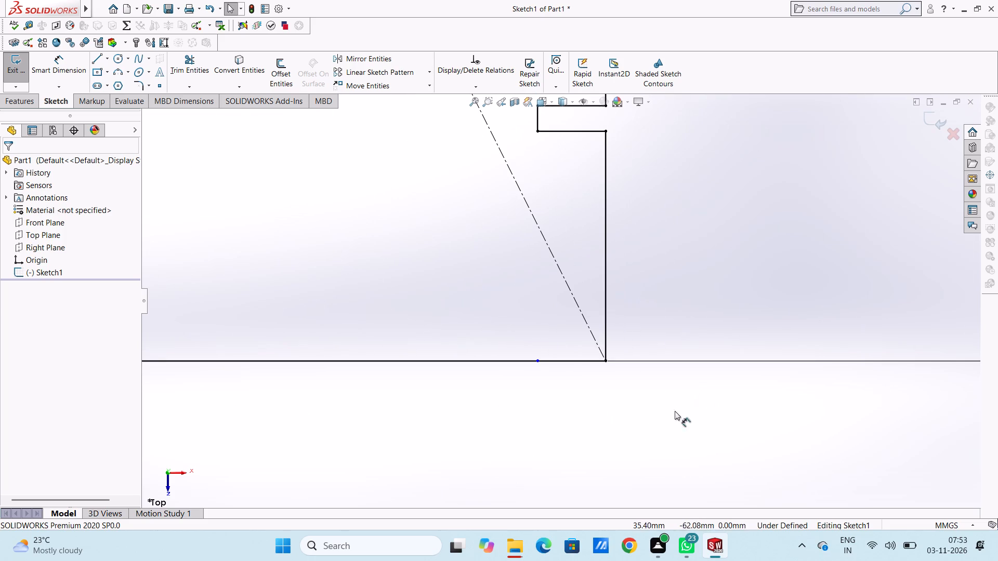
{"action": "left_click_drag", "start_coordinate": [538, 362], "coordinate": [557, 363]}
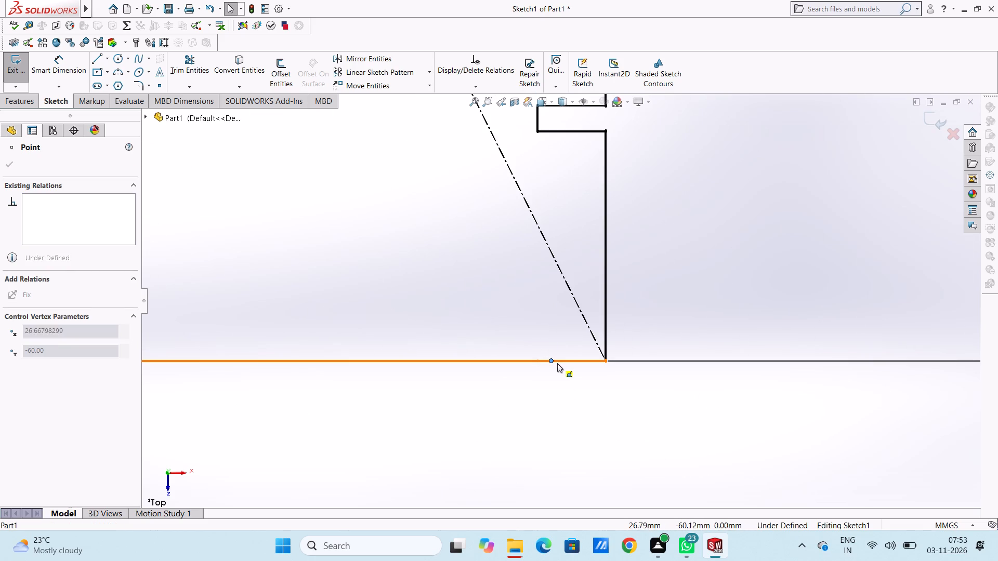
{"action": "left_click_drag", "start_coordinate": [557, 363], "coordinate": [605, 363]}
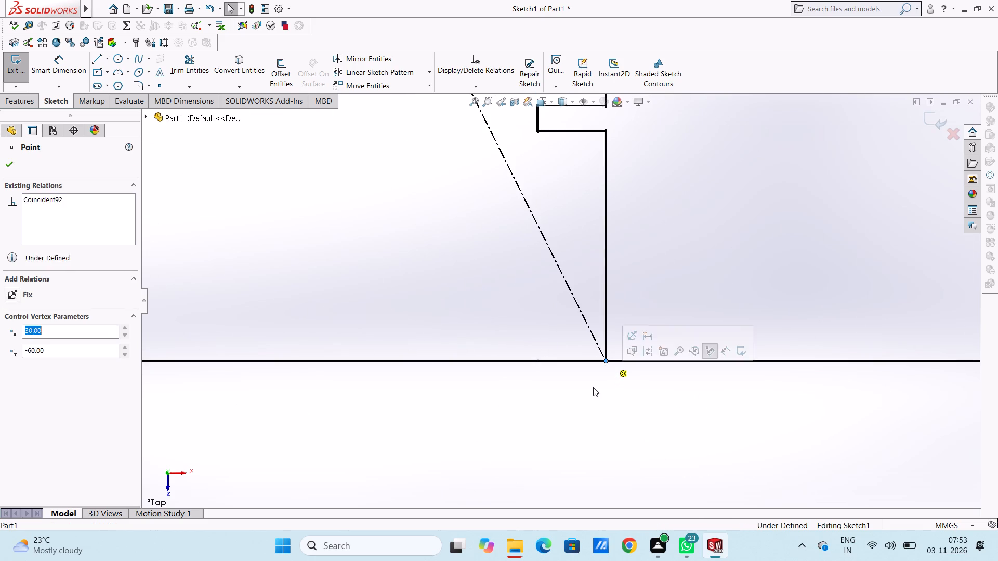
{"action": "left_click", "coordinate": [592, 388]}
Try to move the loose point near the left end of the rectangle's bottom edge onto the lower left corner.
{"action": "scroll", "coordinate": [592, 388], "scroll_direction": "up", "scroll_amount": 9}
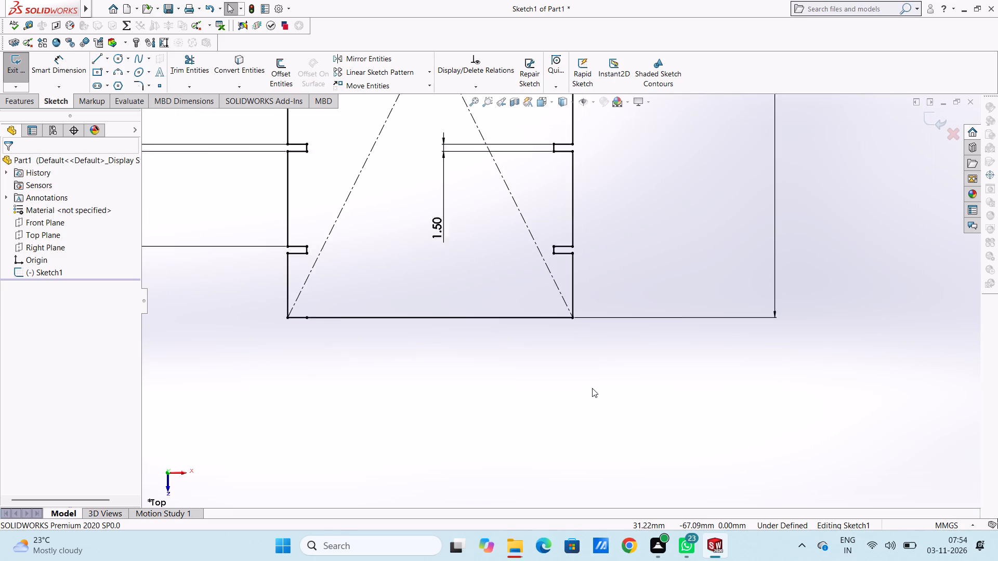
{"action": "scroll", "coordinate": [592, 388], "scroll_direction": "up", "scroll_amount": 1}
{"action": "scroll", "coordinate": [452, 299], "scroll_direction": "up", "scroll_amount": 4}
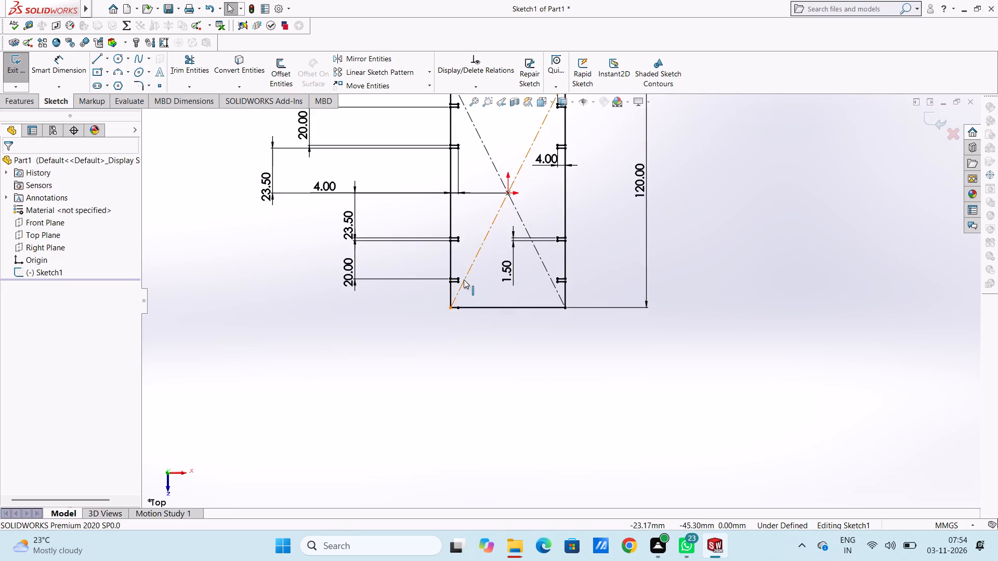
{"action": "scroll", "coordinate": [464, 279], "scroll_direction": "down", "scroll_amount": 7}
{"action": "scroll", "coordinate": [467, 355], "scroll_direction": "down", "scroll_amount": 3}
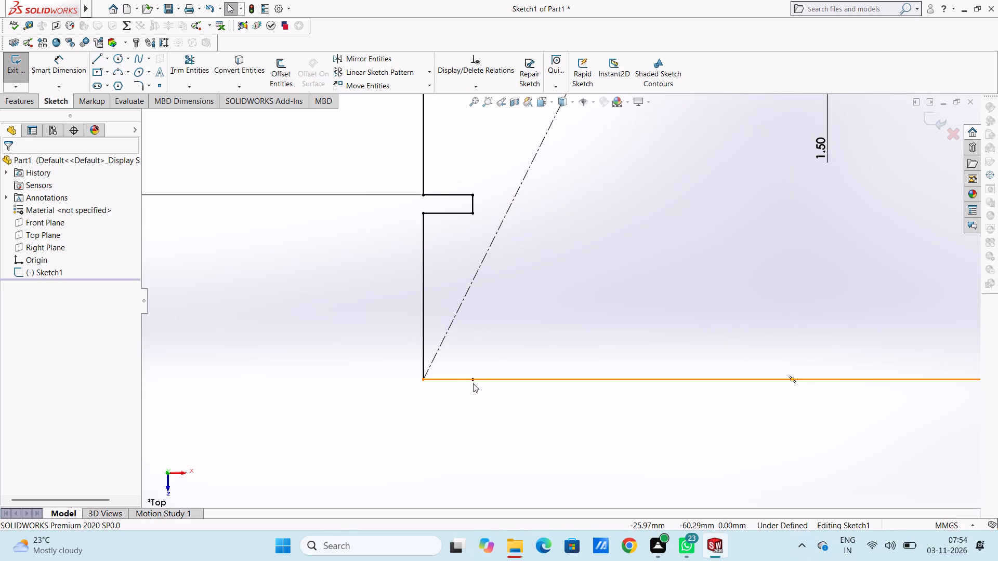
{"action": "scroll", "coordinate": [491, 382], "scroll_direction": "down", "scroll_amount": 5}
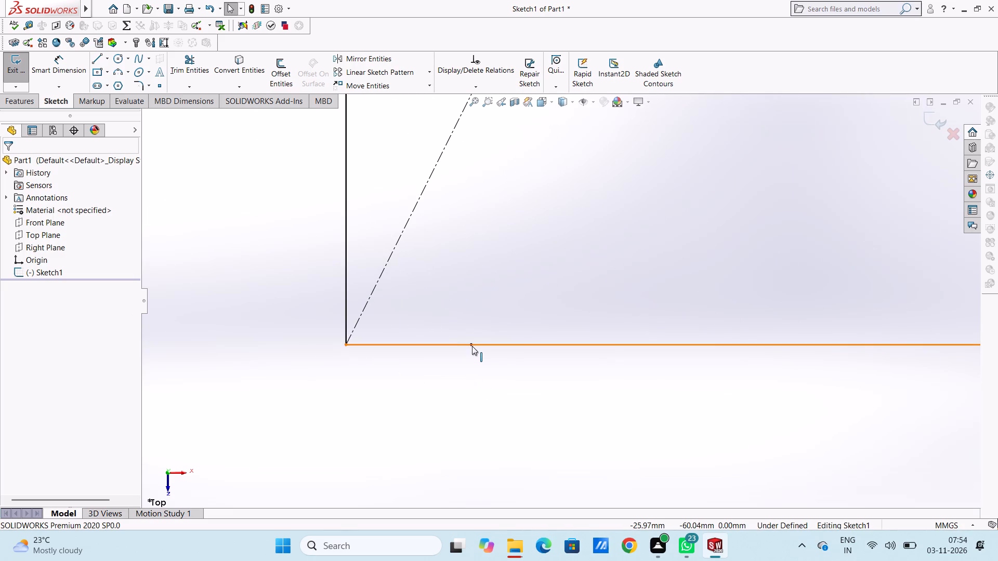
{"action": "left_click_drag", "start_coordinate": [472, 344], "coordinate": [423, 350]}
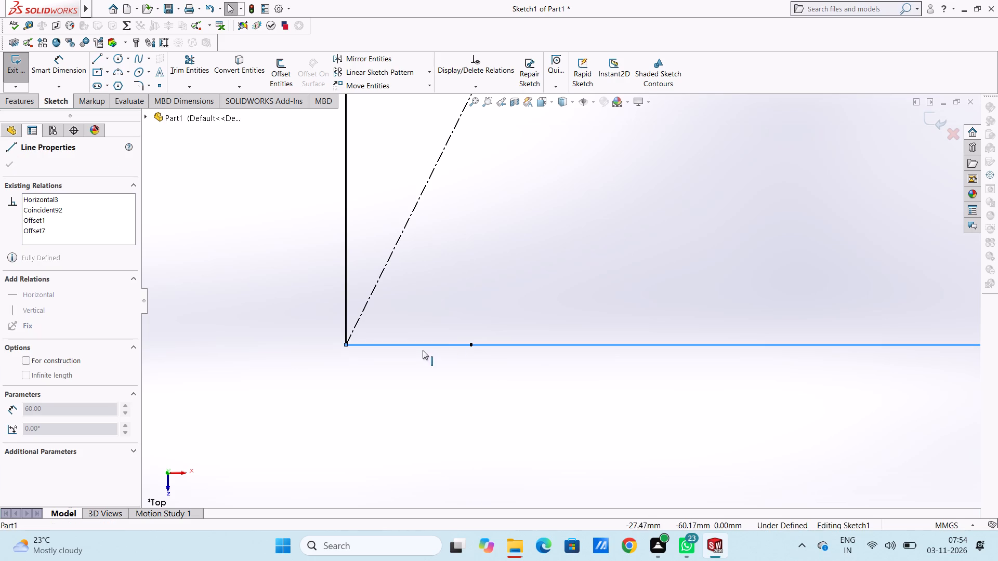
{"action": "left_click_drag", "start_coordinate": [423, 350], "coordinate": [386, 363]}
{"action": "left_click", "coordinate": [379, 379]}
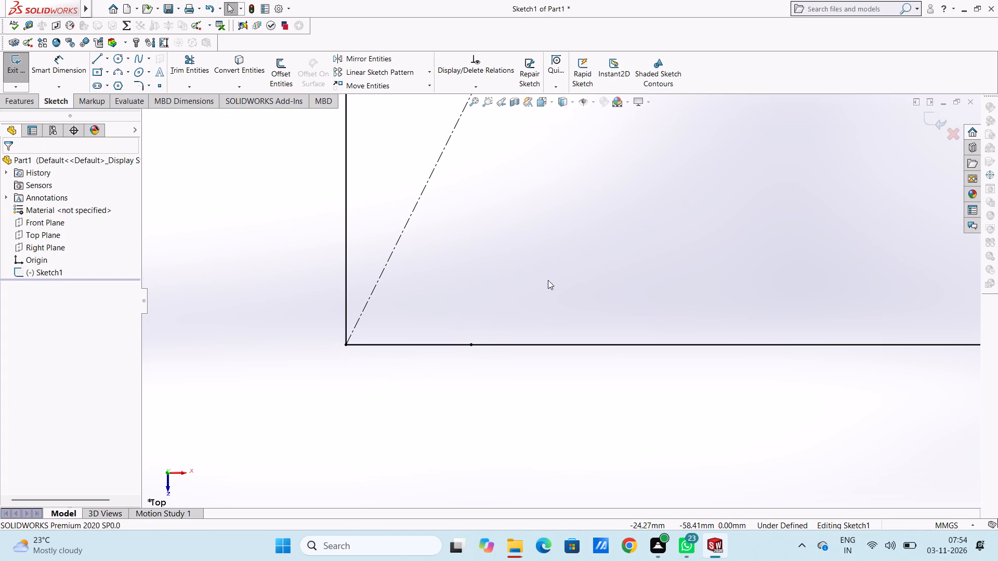
Examine the whole notched profile, checking its edges, notches and dimensions before leaving the sketch.
{"action": "scroll", "coordinate": [566, 271], "scroll_direction": "up", "scroll_amount": 15}
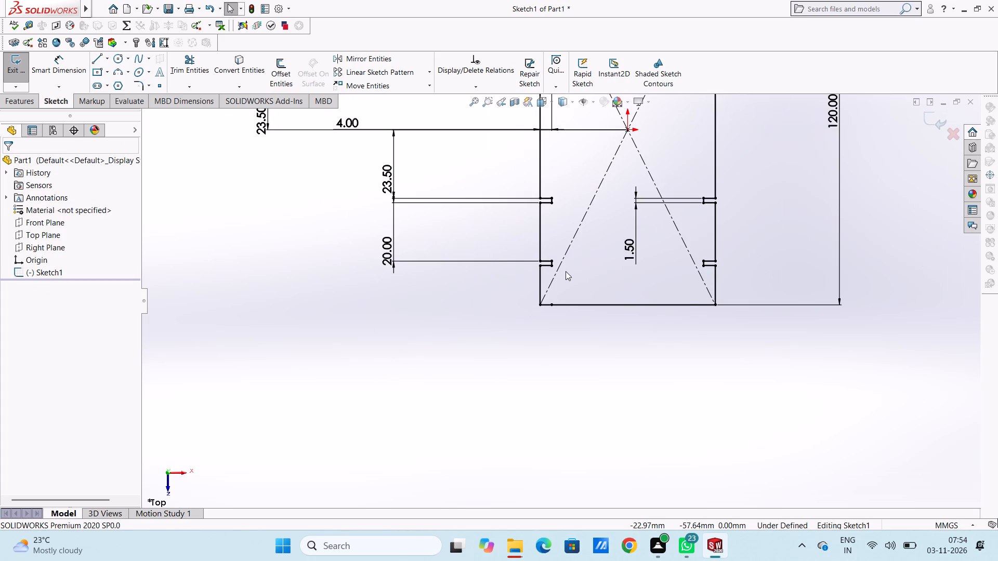
{"action": "scroll", "coordinate": [615, 226], "scroll_direction": "up", "scroll_amount": 4}
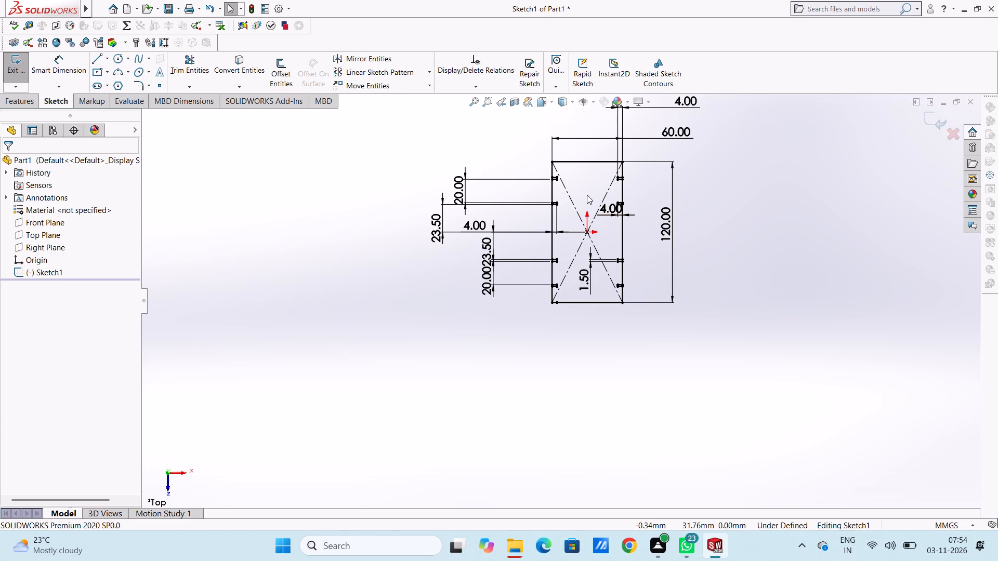
{"action": "scroll", "coordinate": [646, 204], "scroll_direction": "down", "scroll_amount": 3}
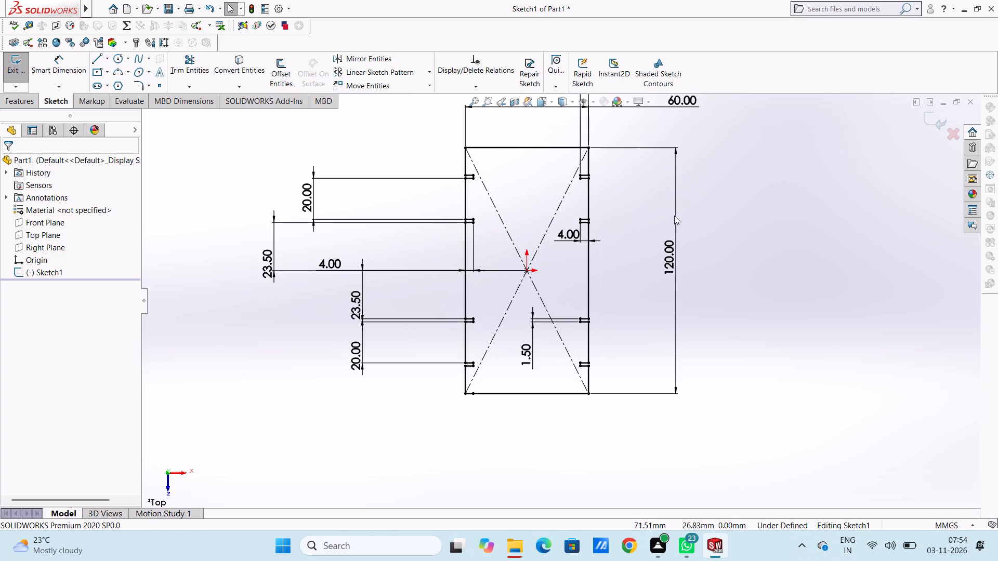
{"action": "scroll", "coordinate": [484, 251], "scroll_direction": "down", "scroll_amount": 2}
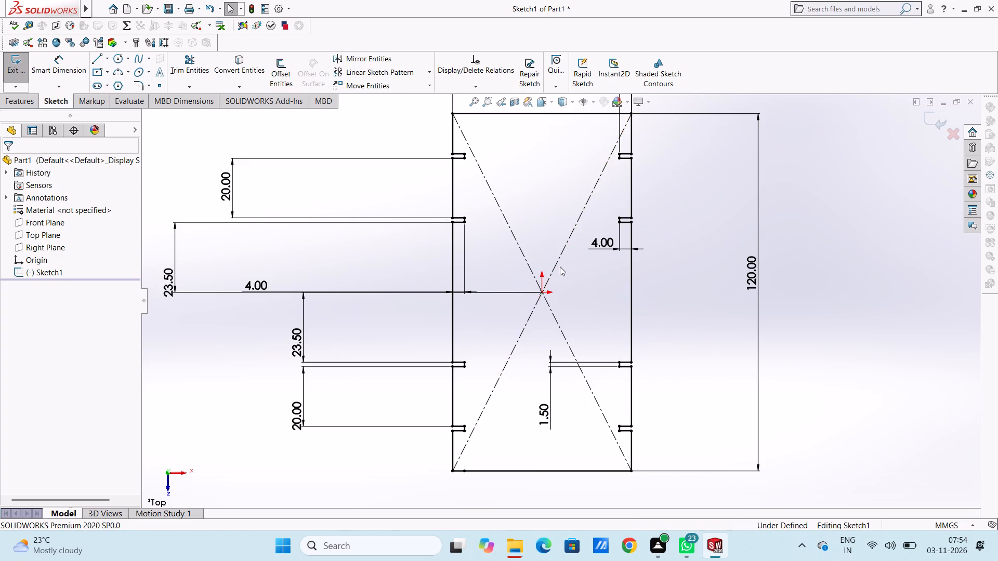
{"action": "scroll", "coordinate": [560, 266], "scroll_direction": "up", "scroll_amount": 4}
{"action": "scroll", "coordinate": [554, 196], "scroll_direction": "down", "scroll_amount": 5}
{"action": "scroll", "coordinate": [569, 296], "scroll_direction": "down", "scroll_amount": 1}
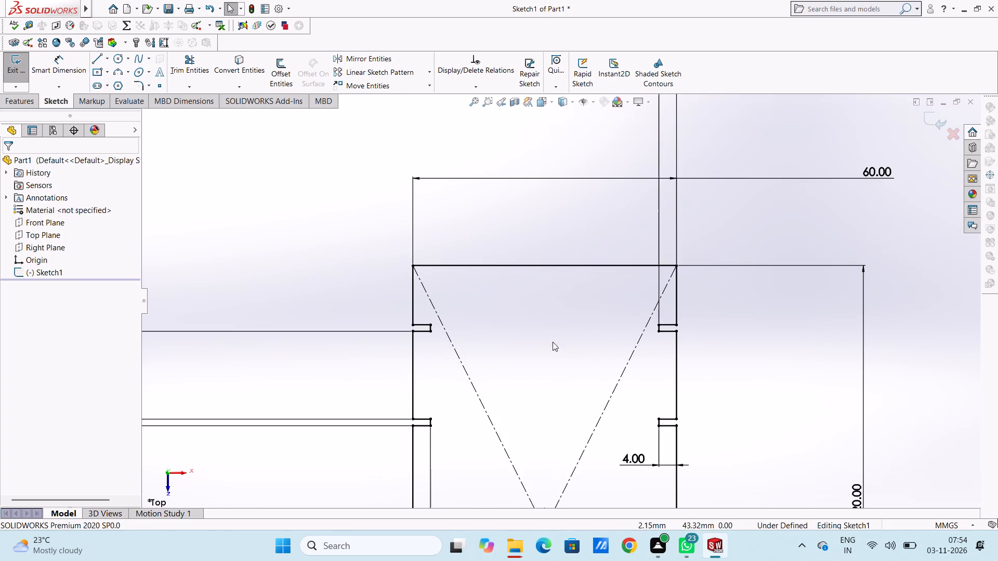
{"action": "scroll", "coordinate": [548, 351], "scroll_direction": "down", "scroll_amount": 4}
{"action": "scroll", "coordinate": [548, 351], "scroll_direction": "up", "scroll_amount": 4}
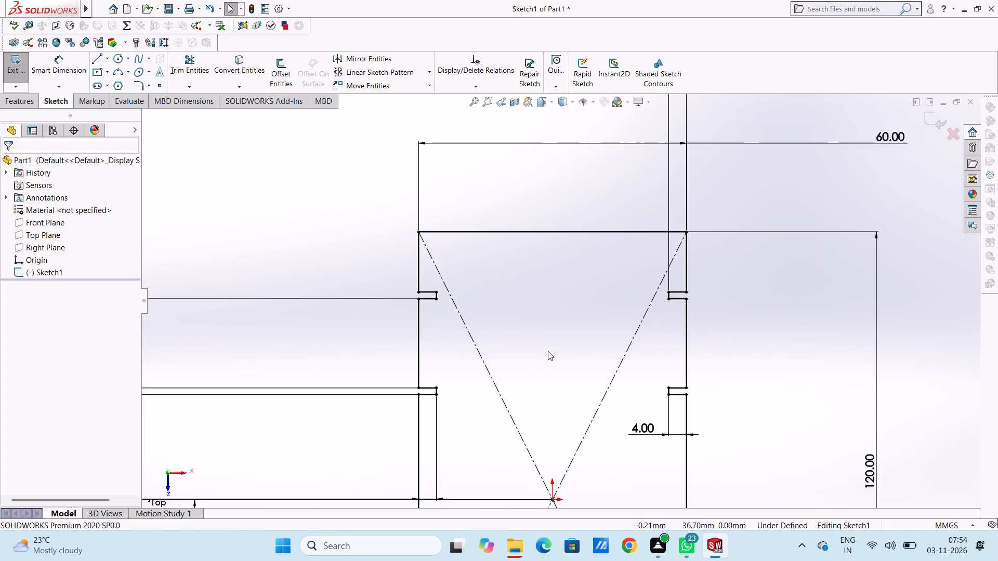
{"action": "scroll", "coordinate": [548, 351], "scroll_direction": "up", "scroll_amount": 9}
{"action": "scroll", "coordinate": [548, 355], "scroll_direction": "down", "scroll_amount": 4}
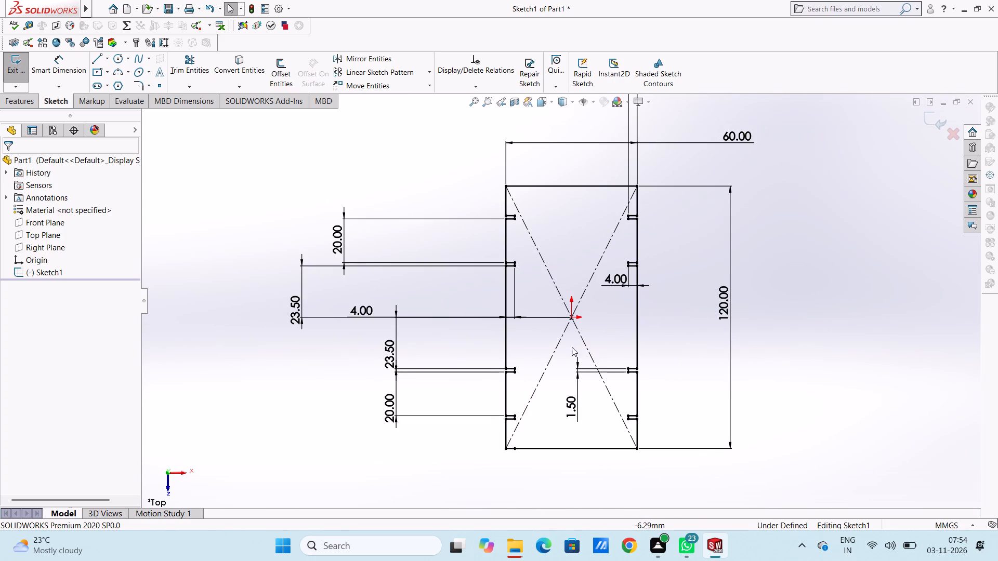
{"action": "scroll", "coordinate": [580, 334], "scroll_direction": "down", "scroll_amount": 1}
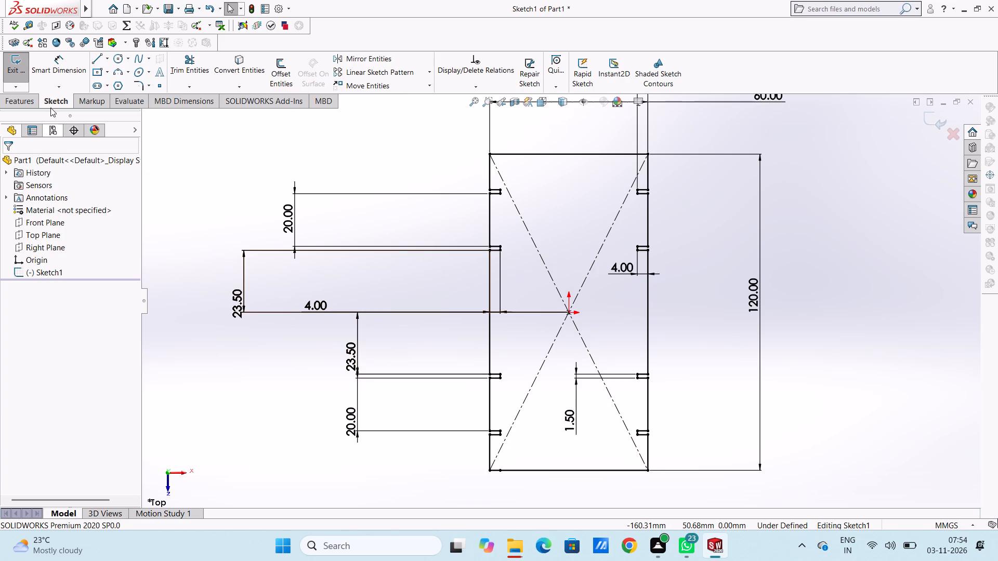
Extrude the notched rectangle profile as a boss with a blind depth of 1.5 mm from the sketch plane.
{"action": "left_click", "coordinate": [27, 103]}
{"action": "left_click", "coordinate": [20, 71]}
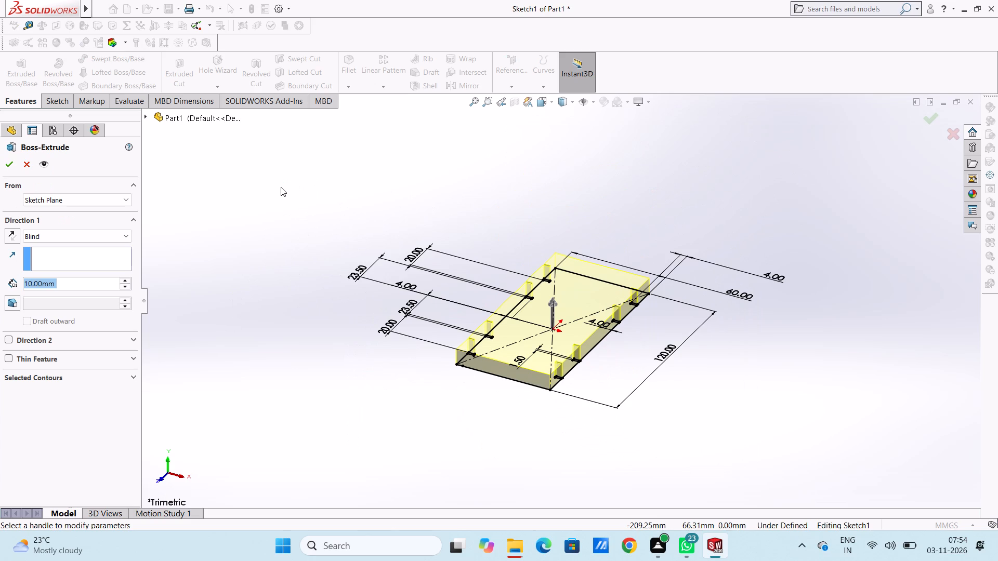
{"action": "type", "text": "1.5"}
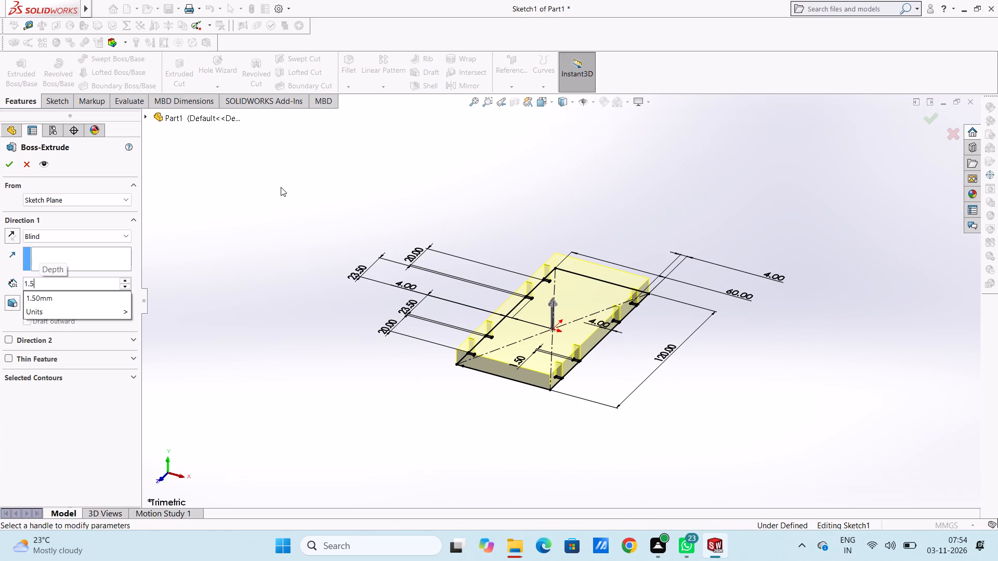
{"action": "key", "text": "Return"}
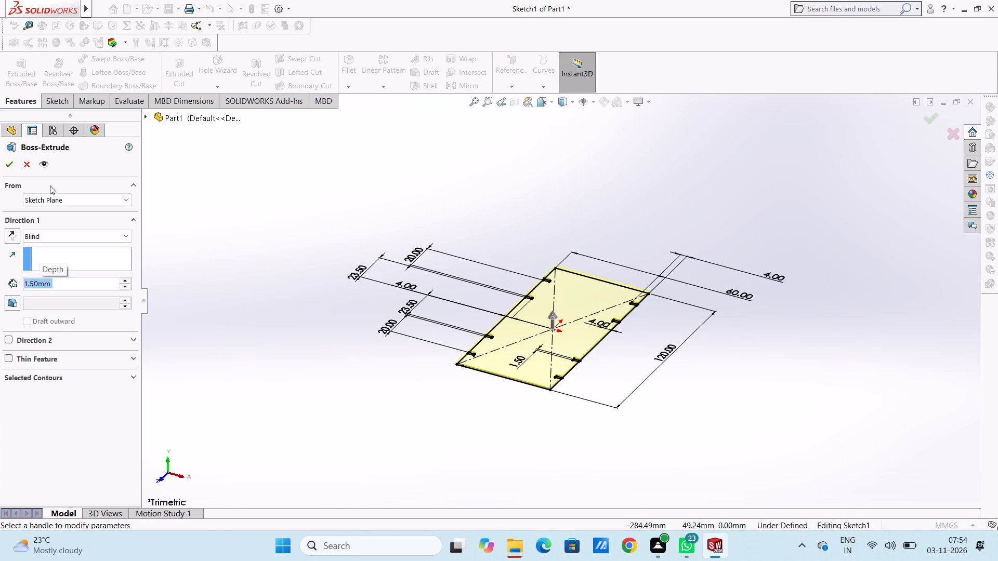
{"action": "left_click", "coordinate": [8, 169]}
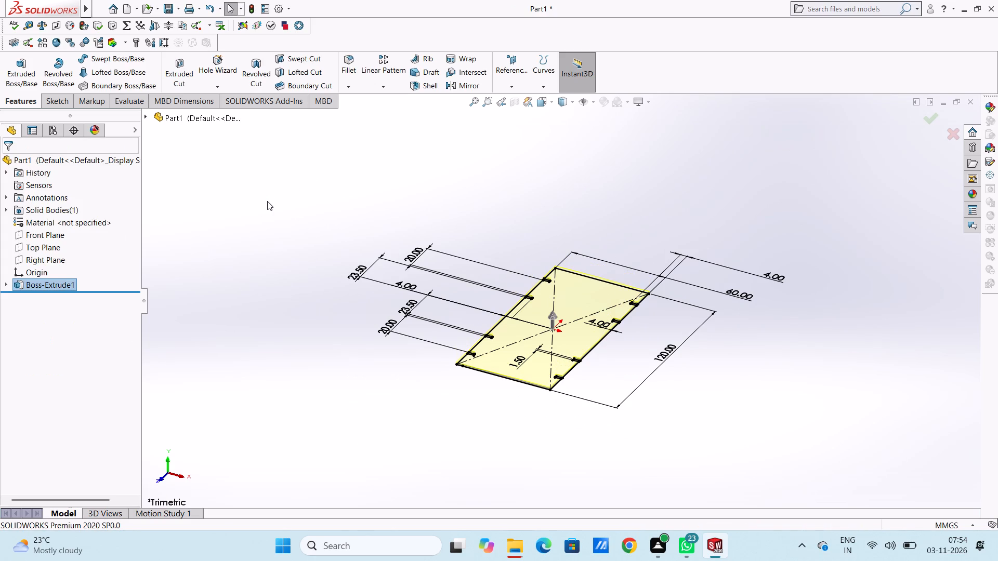
{"action": "left_click", "coordinate": [267, 201]}
Inspect the extruded plate from above, below and edge-on, checking its thickness and edge notches.
{"action": "middle_click_drag", "start_coordinate": [395, 331], "coordinate": [369, 243]}
{"action": "middle_click_drag", "start_coordinate": [354, 313], "coordinate": [404, 428]}
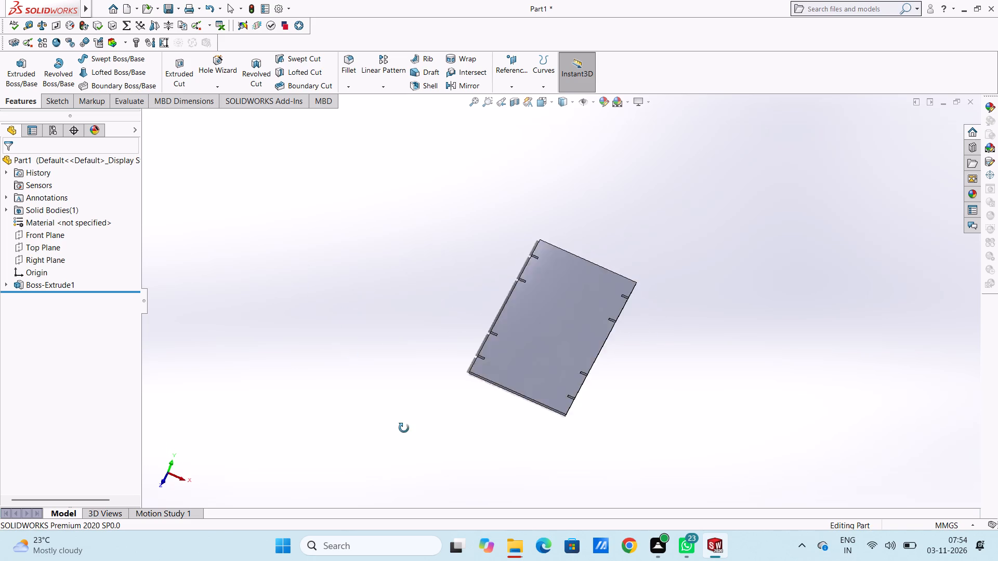
{"action": "middle_click_drag", "start_coordinate": [404, 428], "coordinate": [422, 436]}
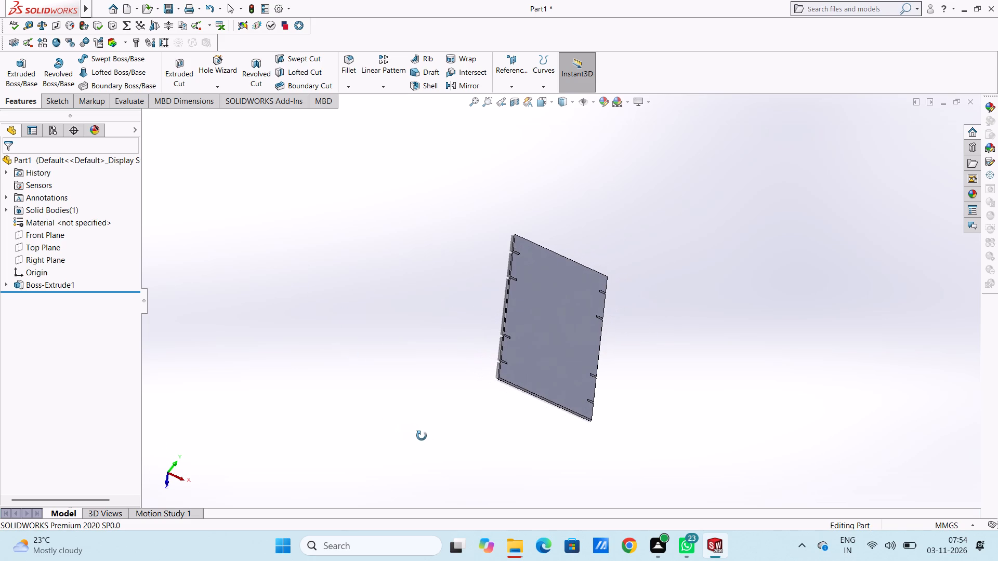
{"action": "middle_click_drag", "start_coordinate": [422, 436], "coordinate": [366, 389]}
{"action": "middle_click_drag", "start_coordinate": [380, 427], "coordinate": [319, 328]}
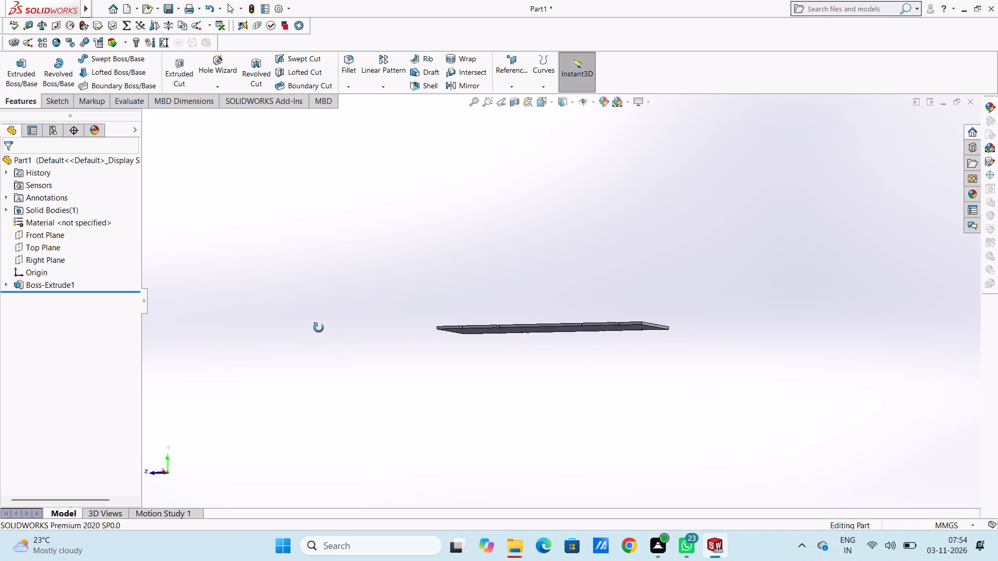
{"action": "middle_click_drag", "start_coordinate": [319, 328], "coordinate": [403, 385]}
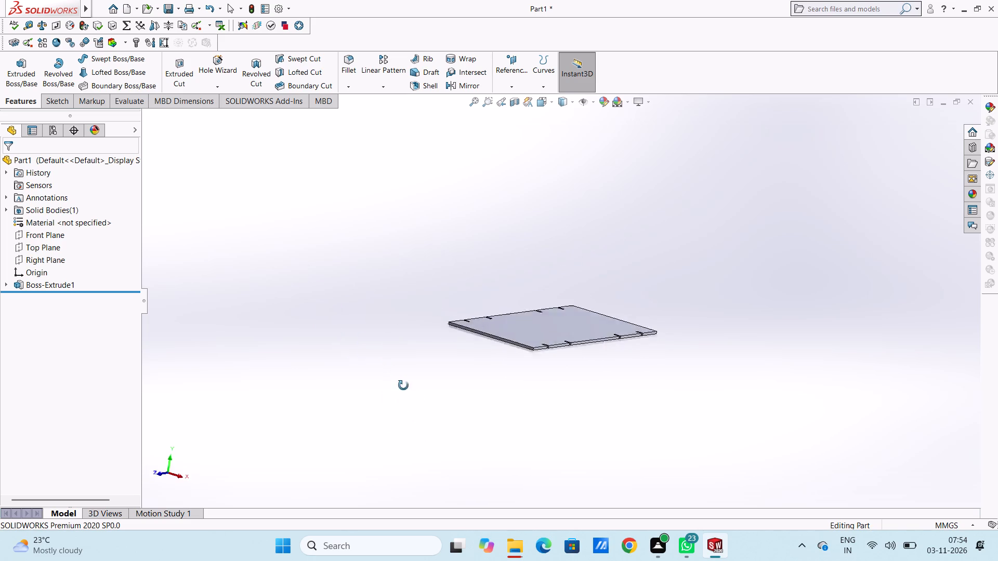
{"action": "middle_click_drag", "start_coordinate": [403, 385], "coordinate": [412, 429]}
{"action": "middle_click_drag", "start_coordinate": [412, 329], "coordinate": [410, 304]}
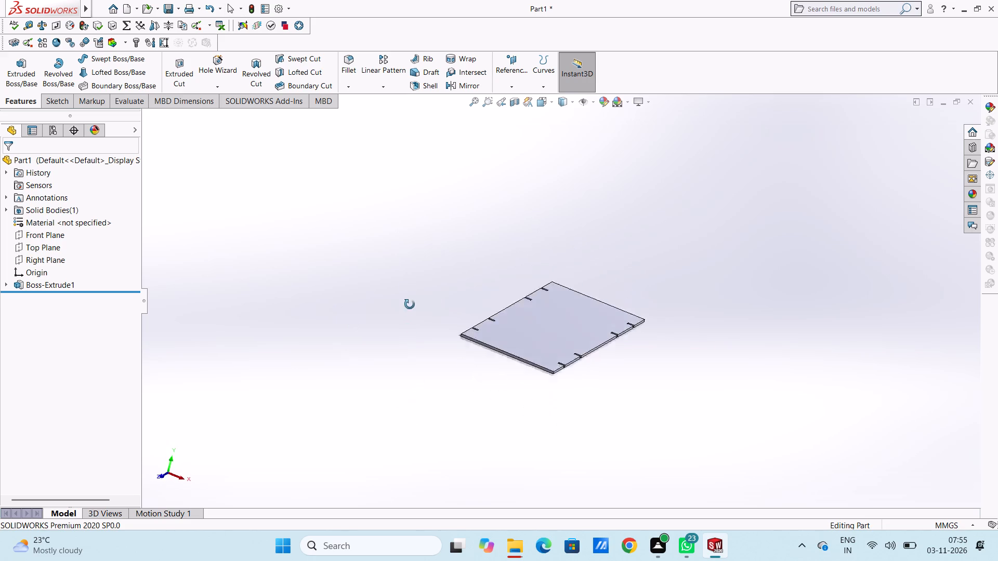
{"action": "middle_click_drag", "start_coordinate": [410, 304], "coordinate": [351, 269]}
{"action": "middle_click_drag", "start_coordinate": [449, 379], "coordinate": [477, 279]}
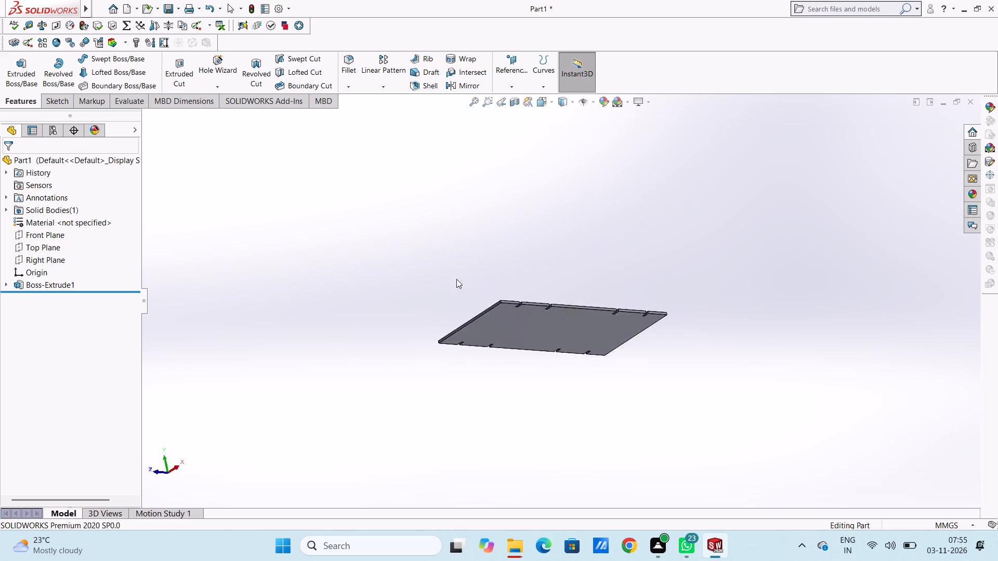
{"action": "middle_click_drag", "start_coordinate": [454, 279], "coordinate": [432, 352]}
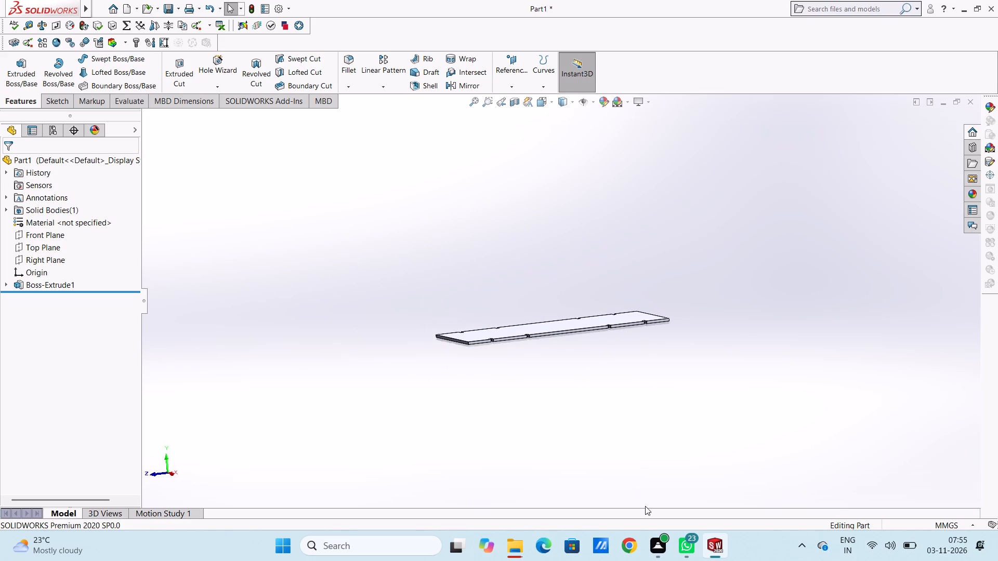
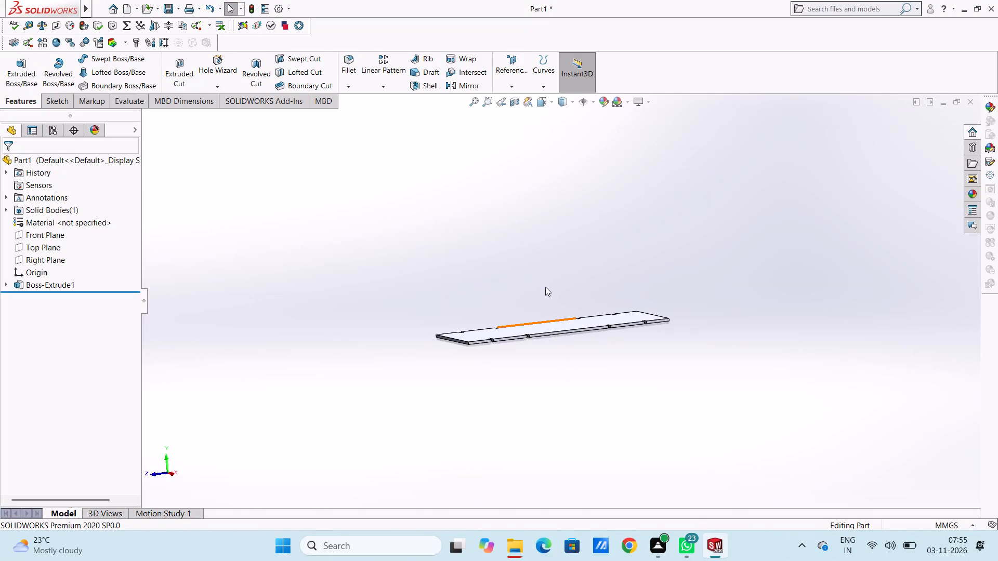
Inspect the extruded plate from several angles, including front and right edge-on views, checking its thickness and notches.
{"action": "middle_click_drag", "start_coordinate": [545, 286], "coordinate": [590, 305]}
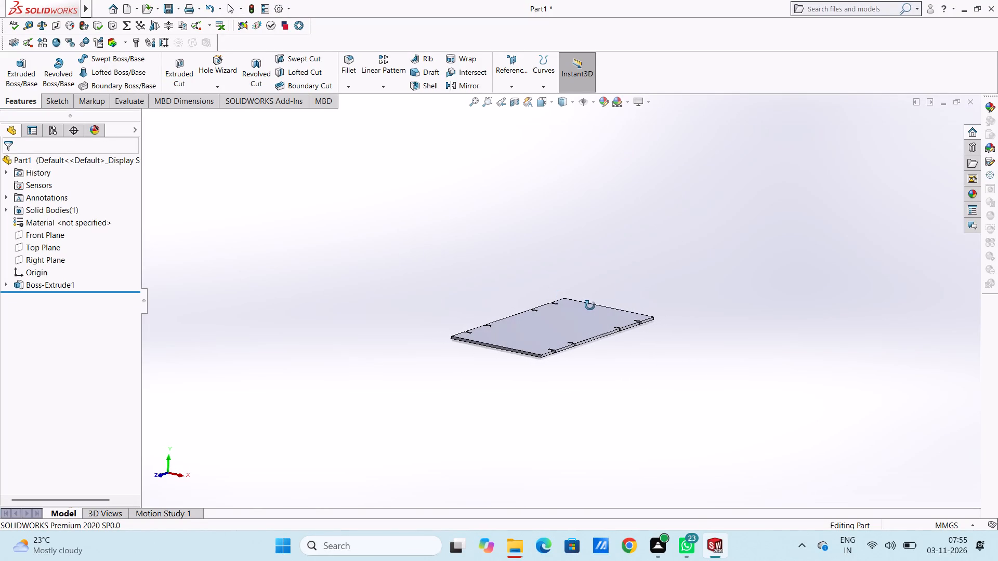
{"action": "middle_click_drag", "start_coordinate": [590, 305], "coordinate": [539, 319]}
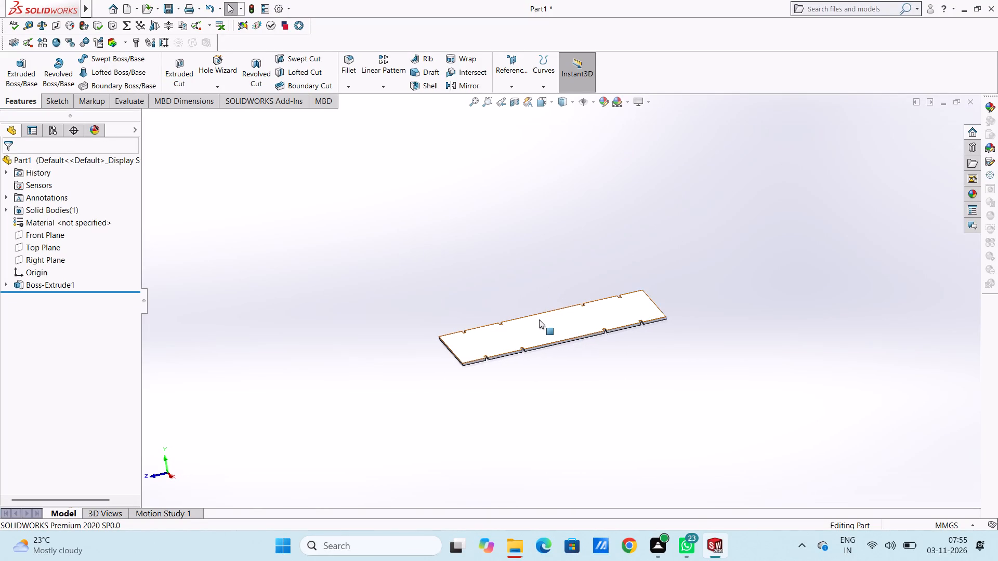
{"action": "key", "text": "ctrl+1"}
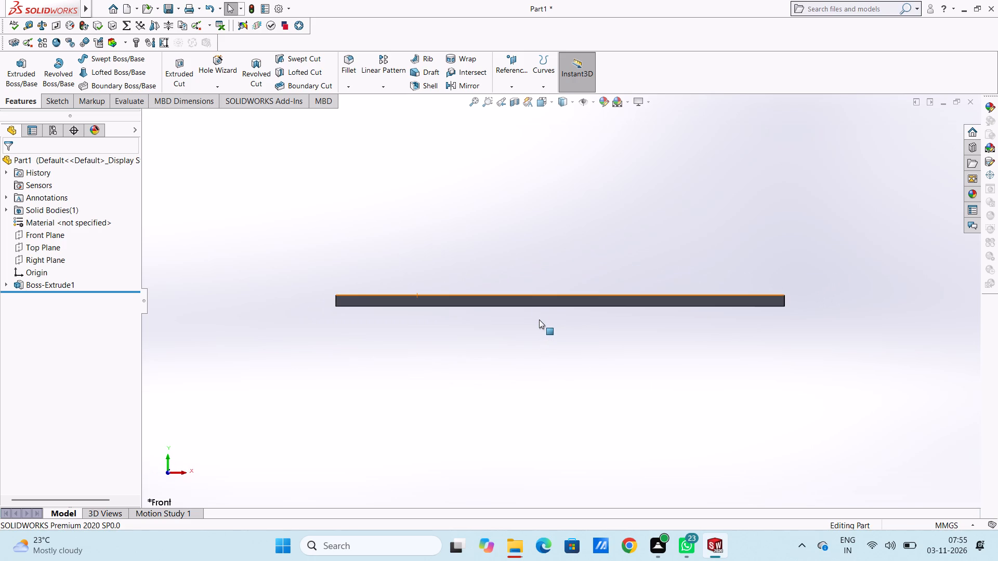
{"action": "key", "text": "ctrl+4"}
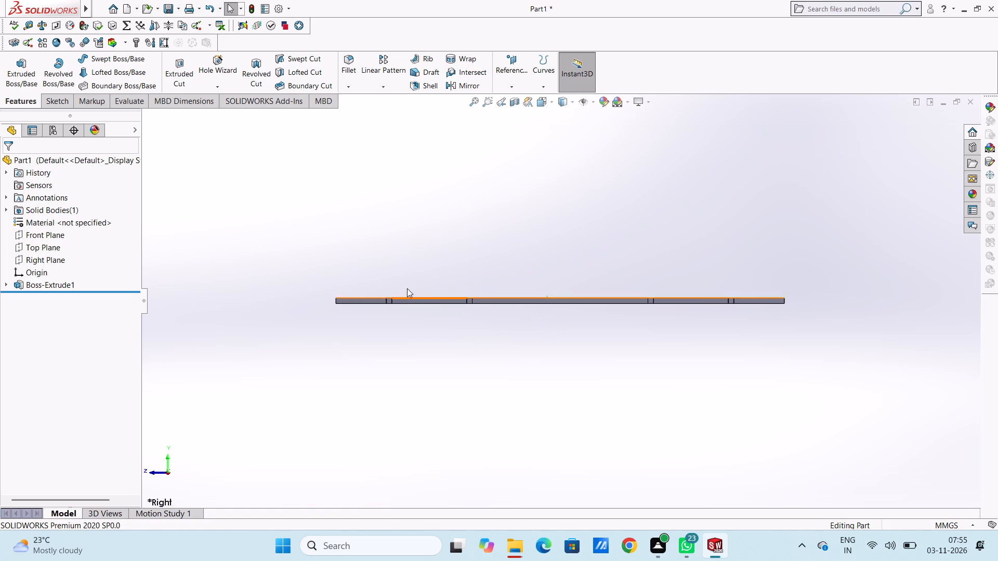
{"action": "scroll", "coordinate": [407, 288], "scroll_direction": "down", "scroll_amount": 3}
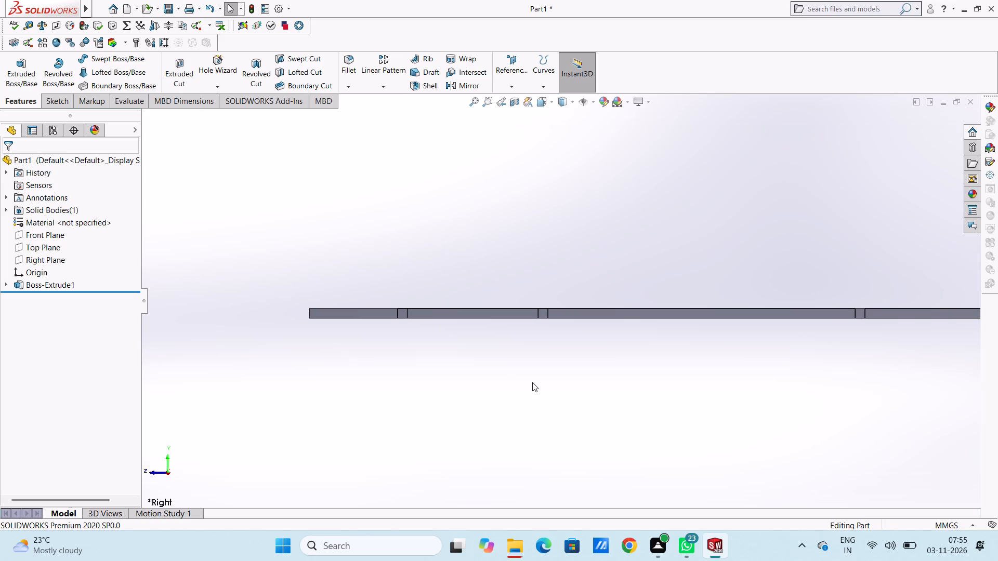
{"action": "scroll", "coordinate": [533, 382], "scroll_direction": "up", "scroll_amount": 2}
{"action": "middle_click_drag", "start_coordinate": [533, 382], "coordinate": [563, 449]}
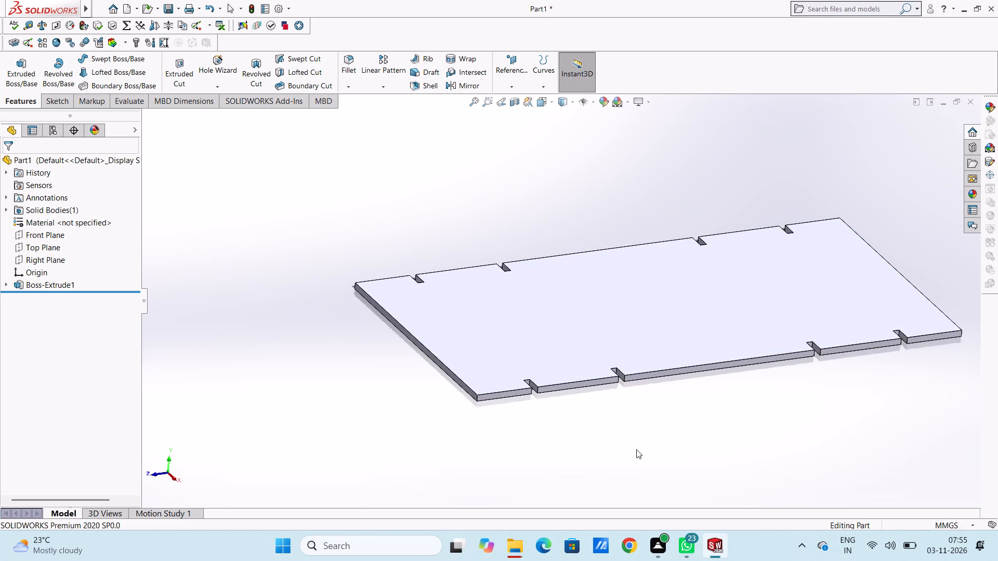
Undo the plate's boss extrusion to return to editing its notched profile sketch.
{"action": "key", "text": "ctrl+z"}
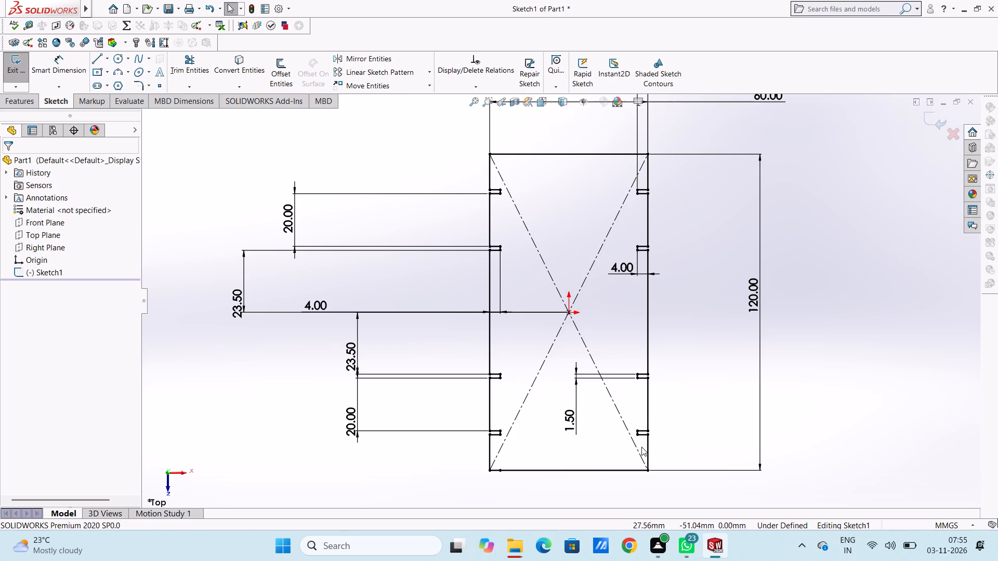
Round all four outer corners of the notched rectangle with 10 mm sketch fillets.
{"action": "left_click", "coordinate": [138, 85]}
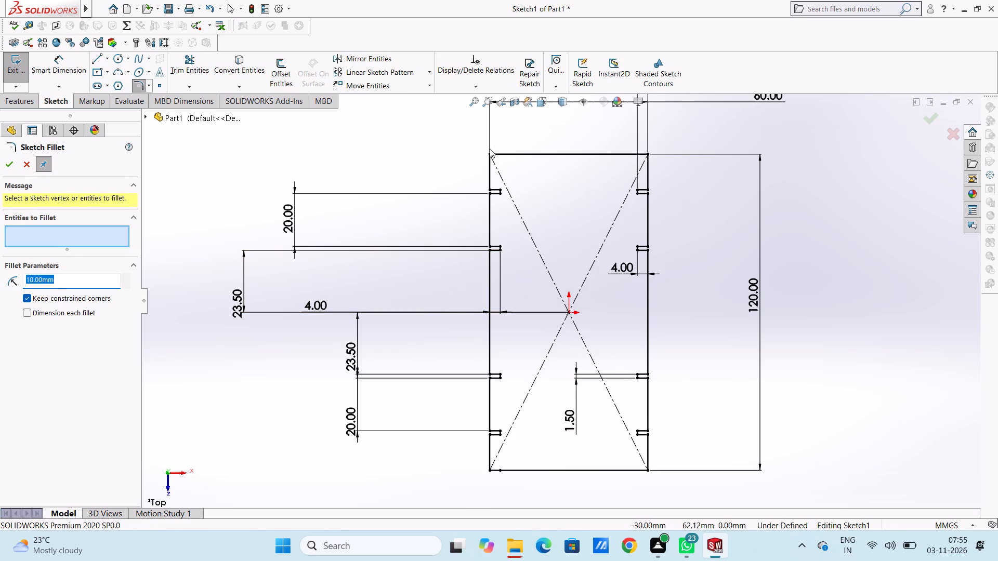
{"action": "left_click", "coordinate": [492, 152]}
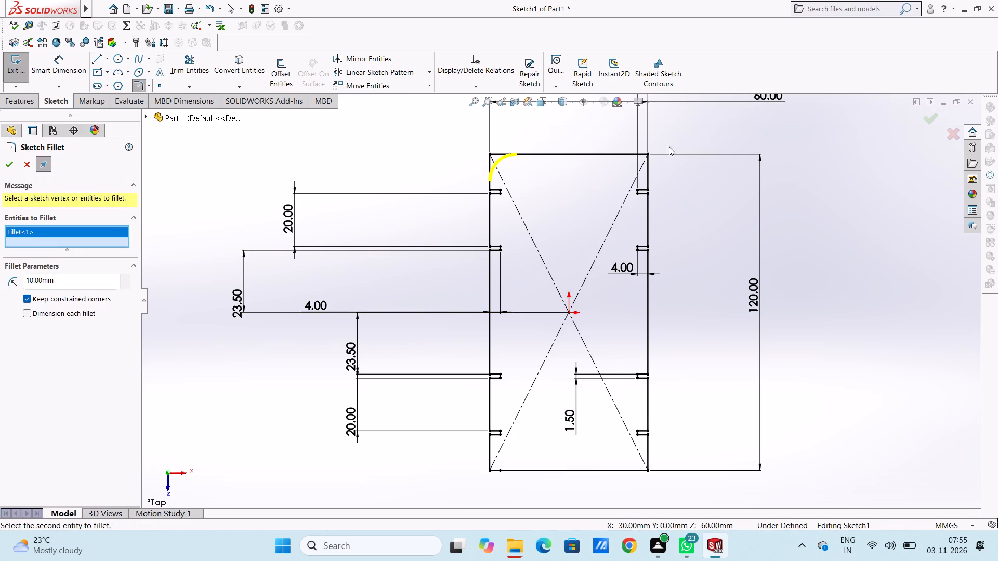
{"action": "left_click", "coordinate": [647, 154]}
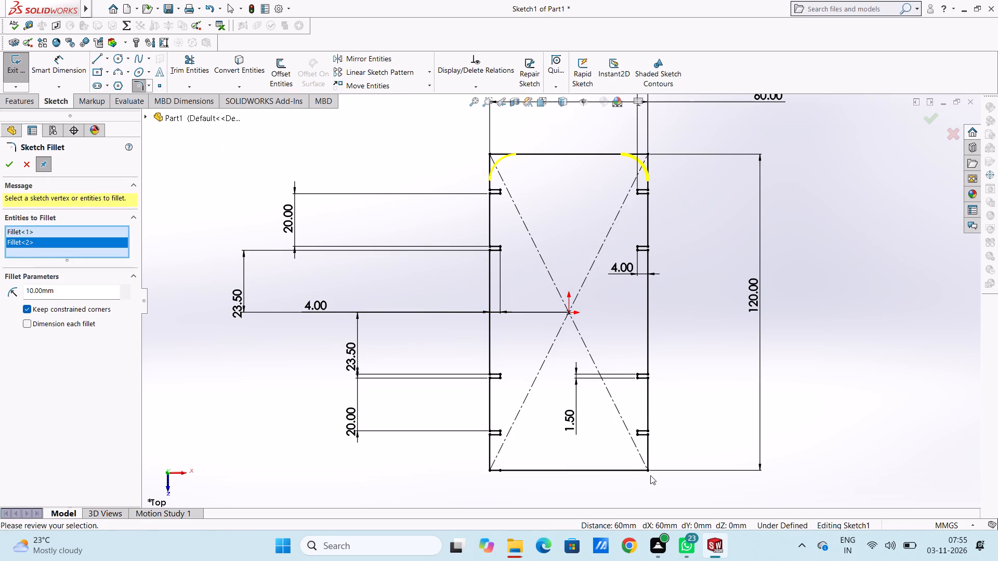
{"action": "left_click", "coordinate": [648, 472]}
{"action": "left_click", "coordinate": [491, 472]}
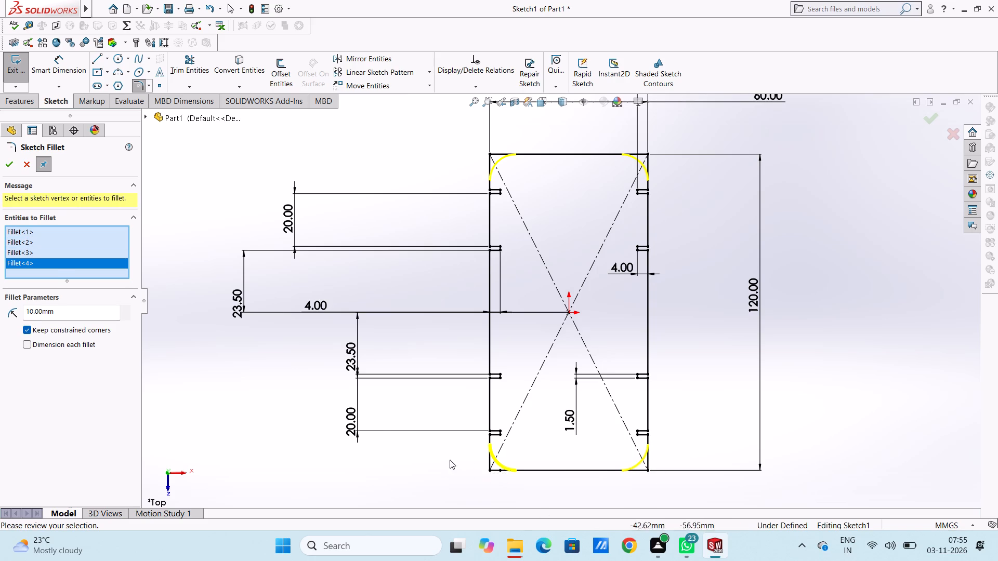
{"action": "left_click", "coordinate": [5, 164]}
{"action": "left_click", "coordinate": [5, 163]}
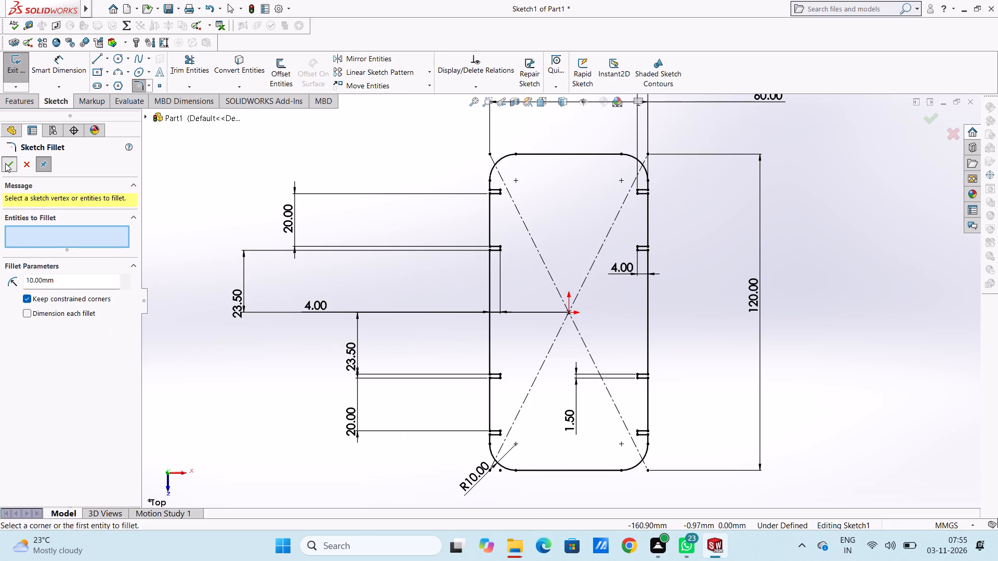
Move the R10 fillet dimension clear of the profile, out beyond its lower left corner.
{"action": "scroll", "coordinate": [413, 273], "scroll_direction": "up", "scroll_amount": 4}
{"action": "scroll", "coordinate": [463, 397], "scroll_direction": "down", "scroll_amount": 3}
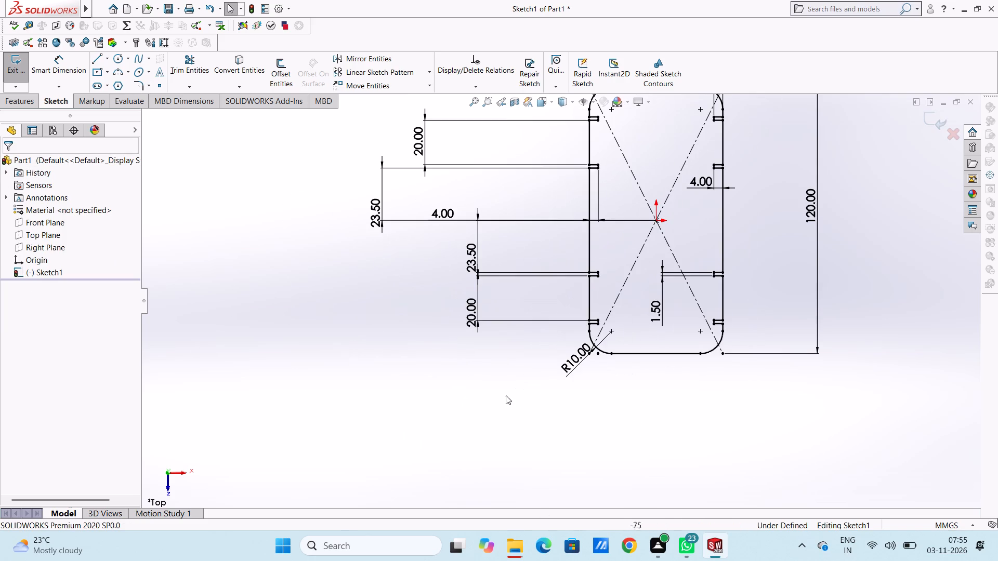
{"action": "left_click_drag", "start_coordinate": [572, 370], "coordinate": [432, 450]}
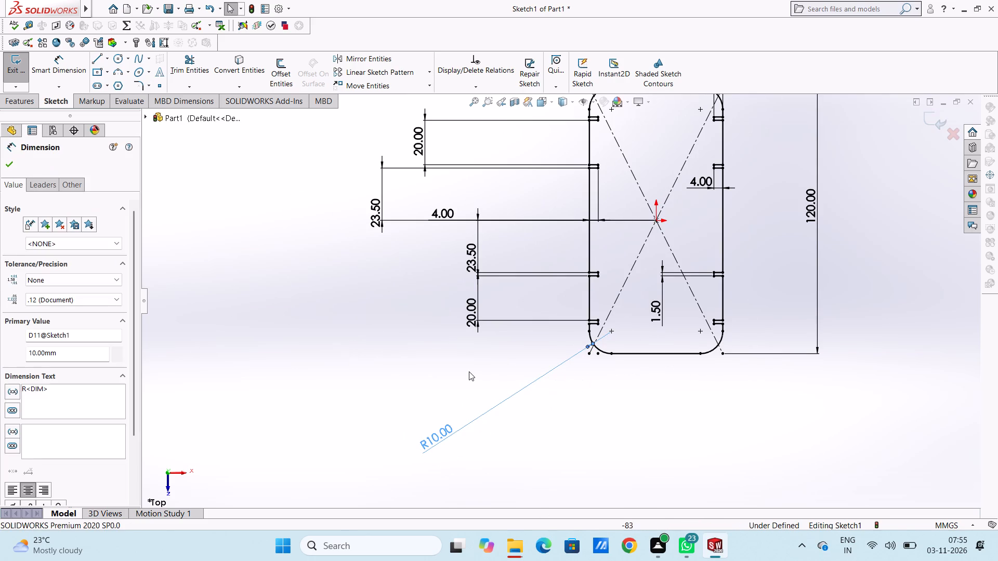
{"action": "left_click", "coordinate": [468, 371]}
{"action": "scroll", "coordinate": [666, 226], "scroll_direction": "up", "scroll_amount": 4}
{"action": "scroll", "coordinate": [664, 226], "scroll_direction": "down", "scroll_amount": 5}
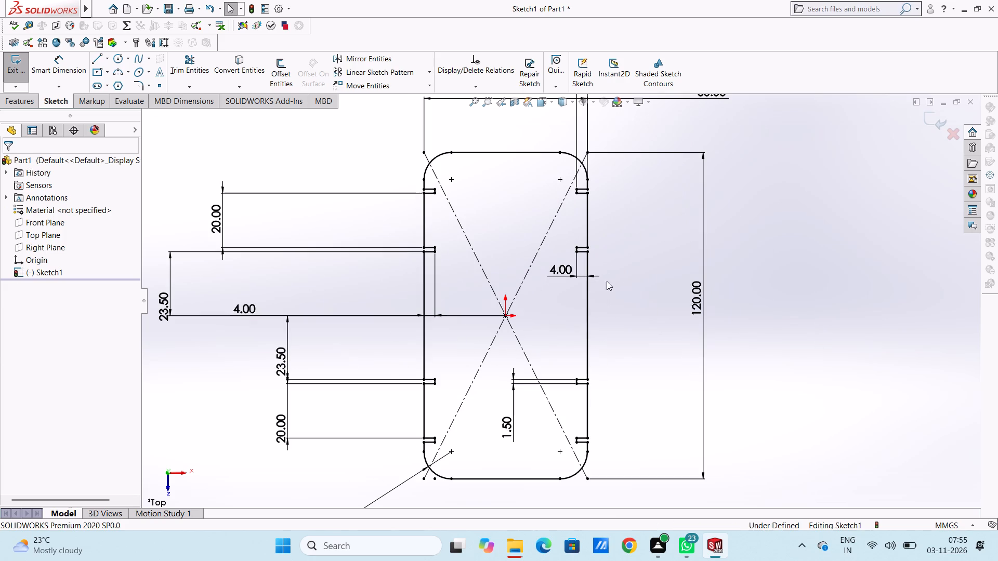
{"action": "scroll", "coordinate": [555, 311], "scroll_direction": "up", "scroll_amount": 3}
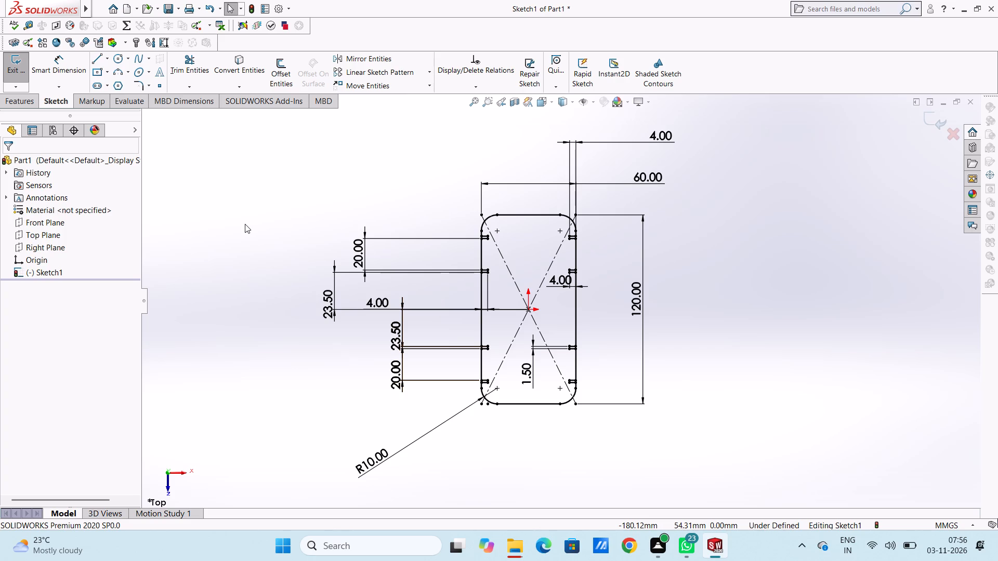
Extrude the rounded, notched profile as a boss with a blind depth of 1.5 mm from the sketch plane.
{"action": "left_click", "coordinate": [23, 101]}
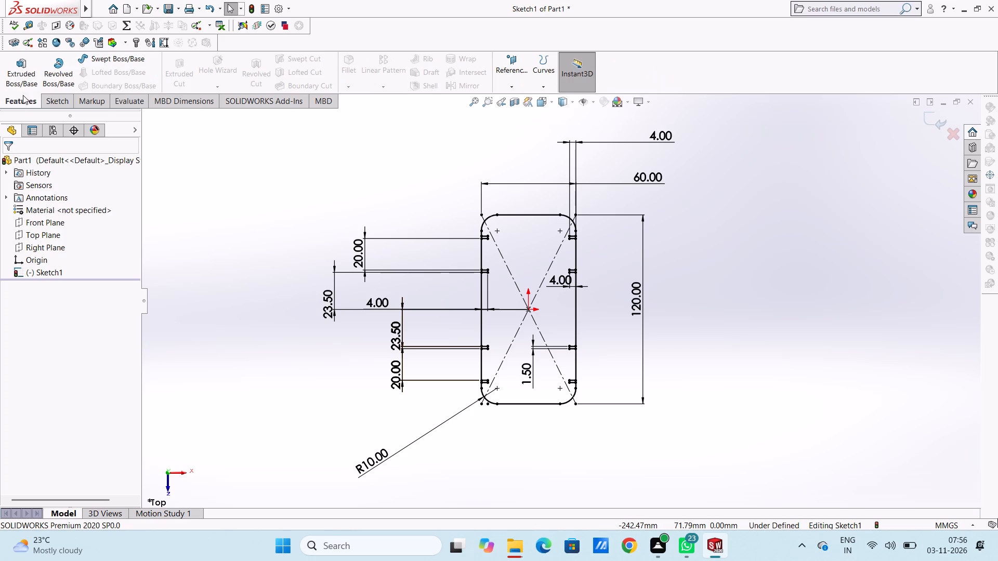
{"action": "left_click", "coordinate": [20, 72]}
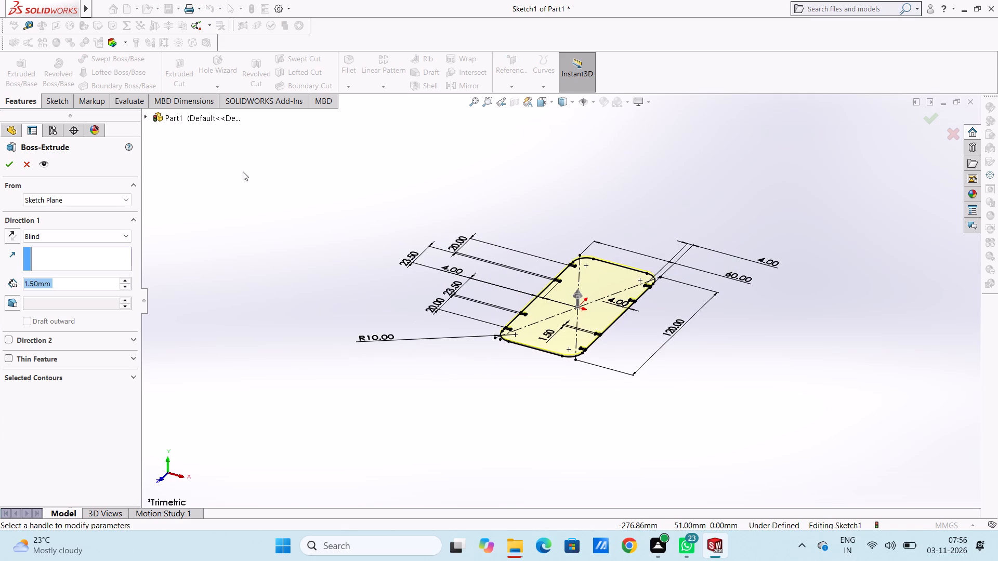
{"action": "left_click", "coordinate": [8, 162]}
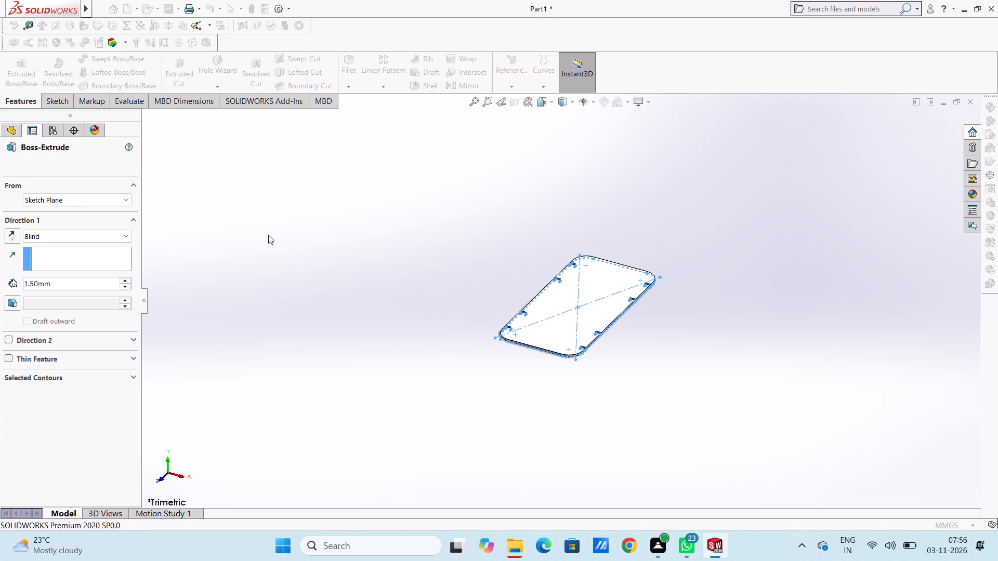
{"action": "left_click", "coordinate": [268, 235]}
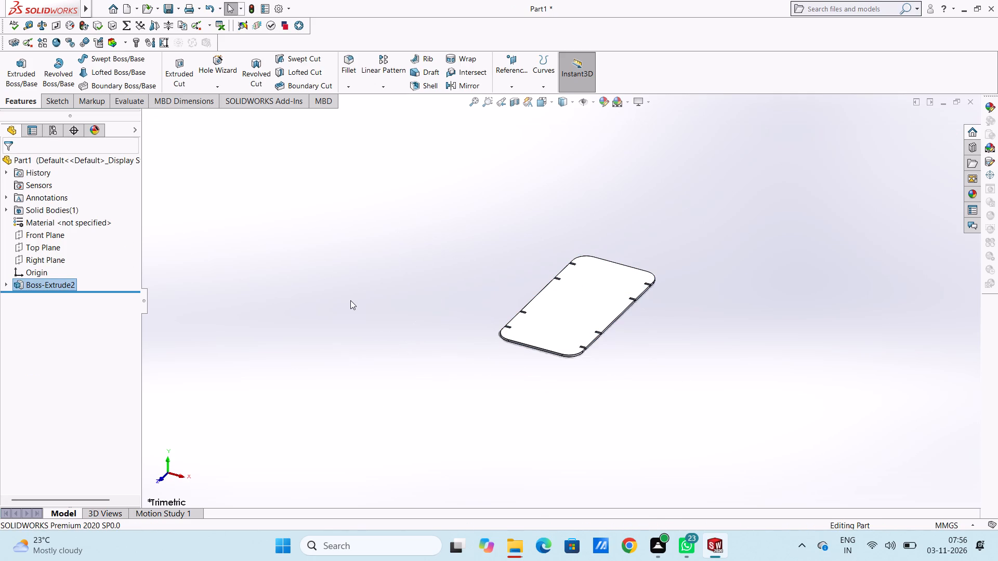
Start a sketch on the plate's long side face, on the segment between the two notches nearest the front end.
{"action": "key", "text": "ctrl+4"}
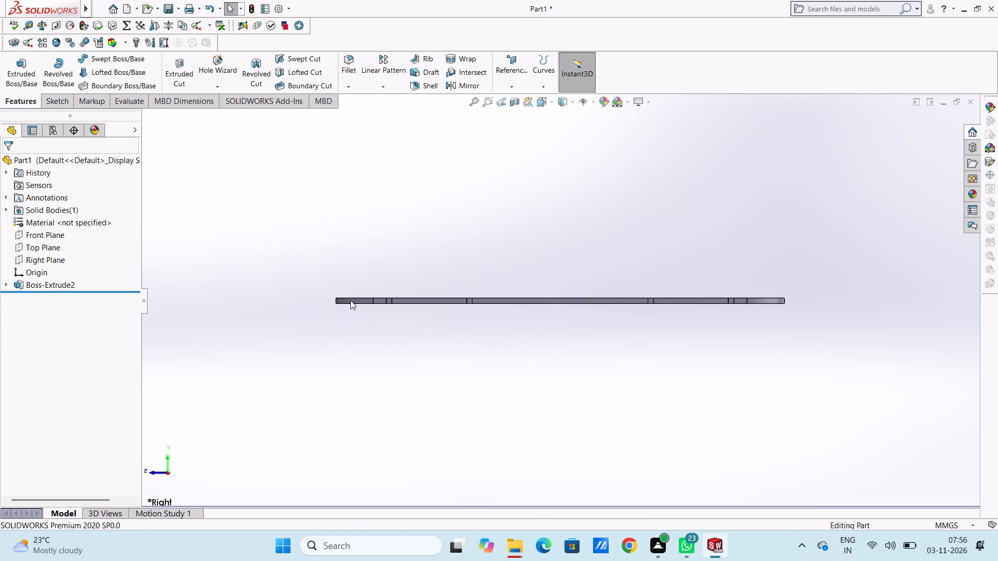
{"action": "scroll", "coordinate": [507, 298], "scroll_direction": "down", "scroll_amount": 1}
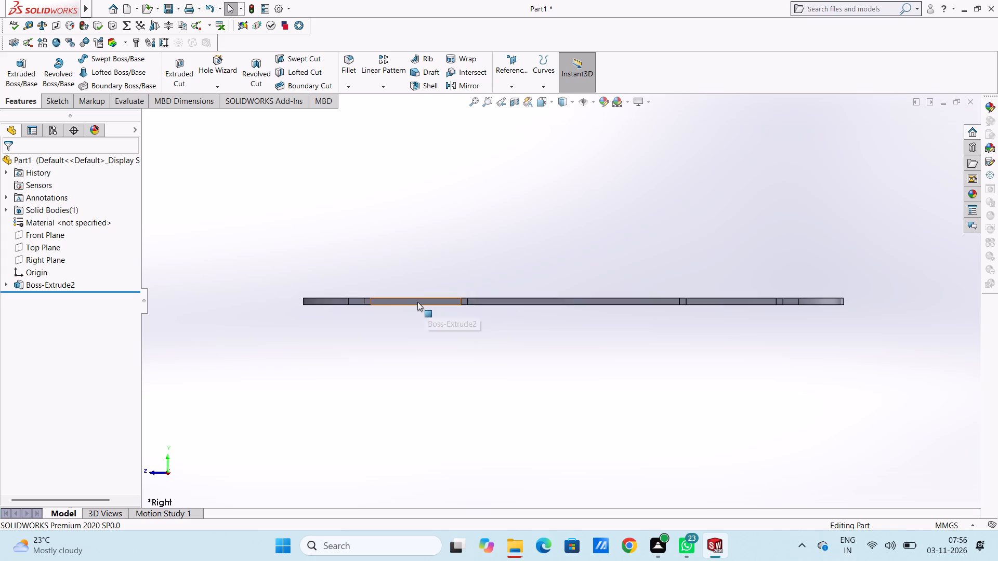
{"action": "scroll", "coordinate": [415, 302], "scroll_direction": "down", "scroll_amount": 5}
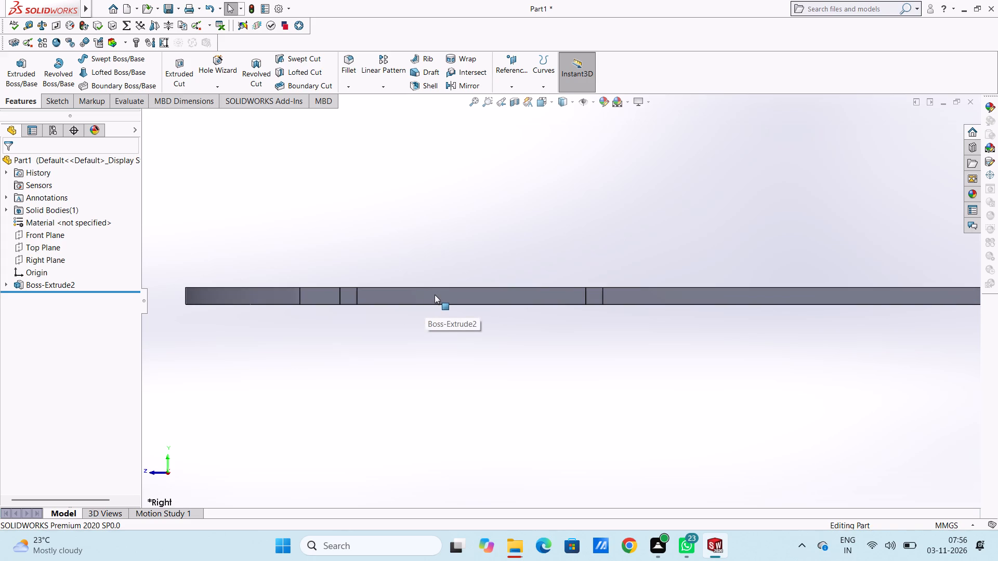
{"action": "left_click", "coordinate": [435, 295]}
{"action": "left_click", "coordinate": [478, 266]}
{"action": "left_click", "coordinate": [451, 244]}
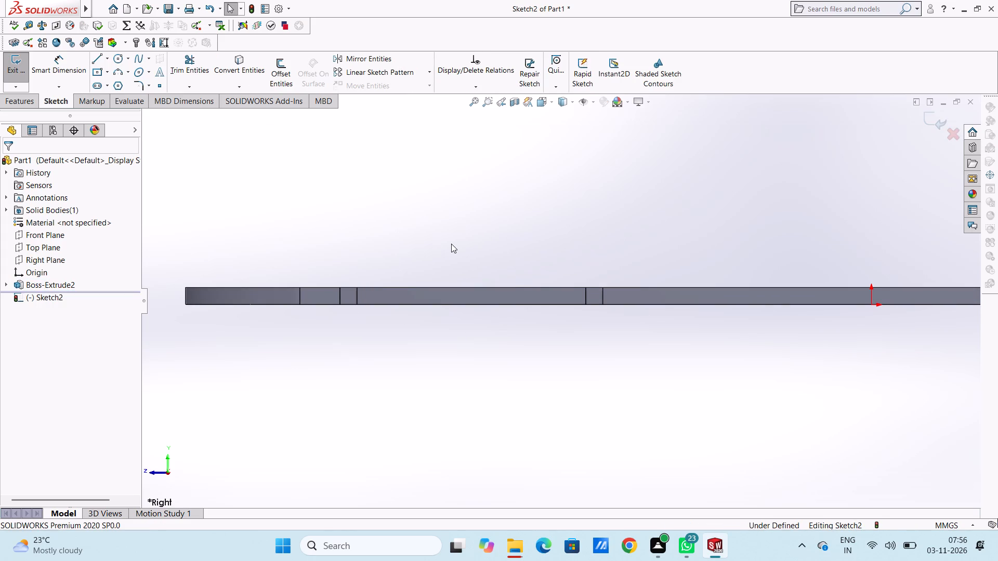
Draw a corner rectangle 20 mm wide and 30 mm high downward from the plate's top edge, between the two front notches.
{"action": "left_click", "coordinate": [107, 74]}
{"action": "left_click", "coordinate": [98, 87]}
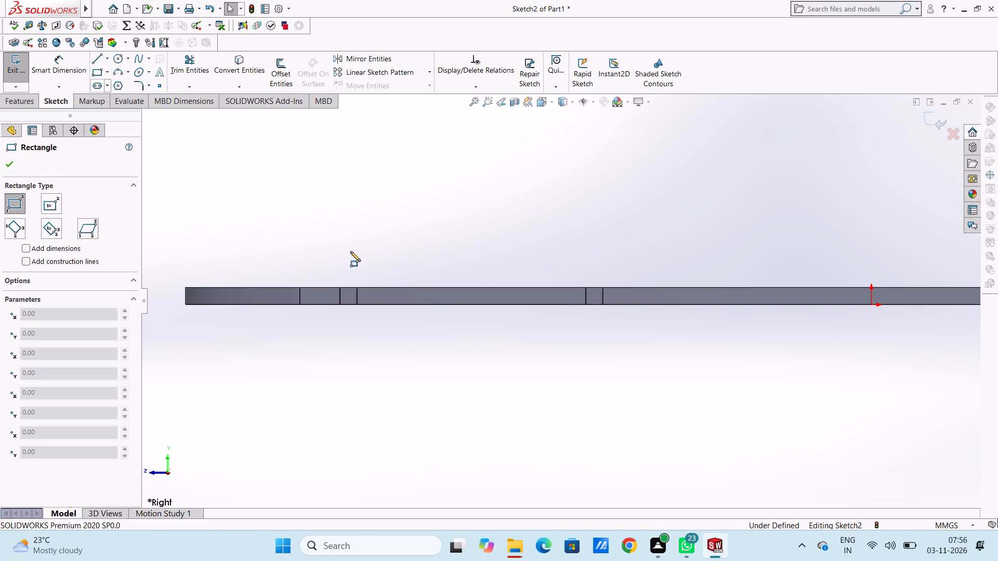
{"action": "left_click", "coordinate": [358, 288]}
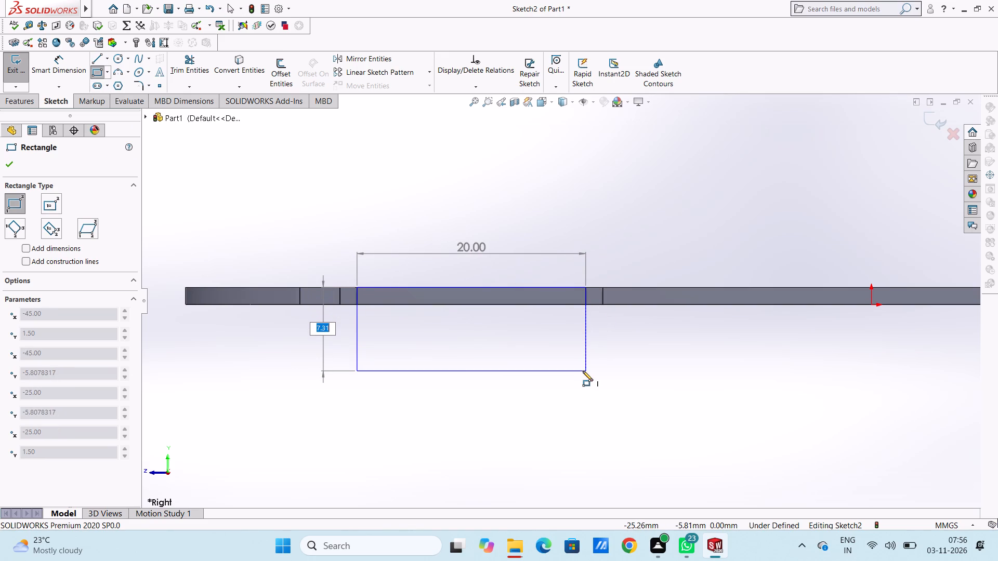
{"action": "type", "text": "30"}
{"action": "key", "text": "Return"}
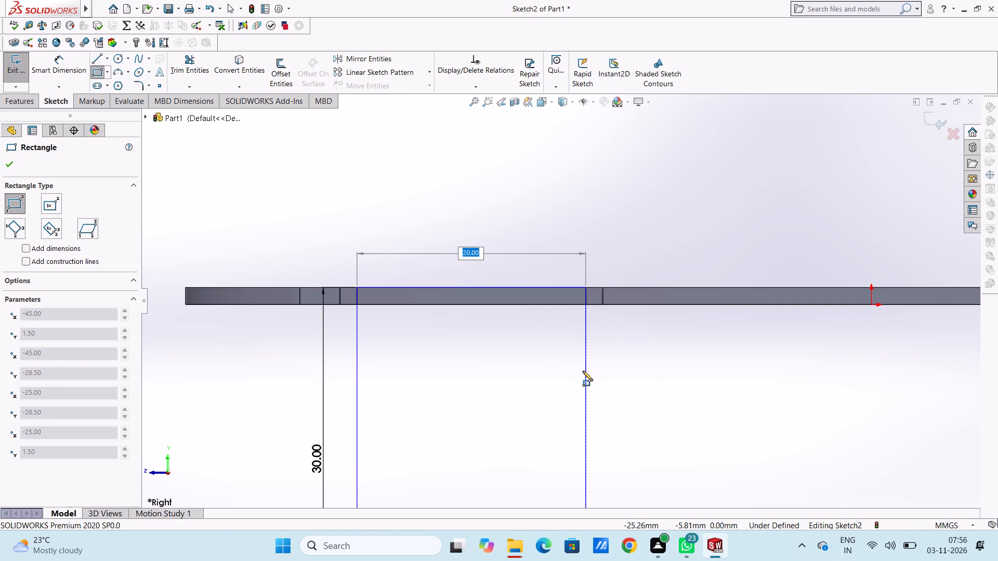
{"action": "key", "text": "Return"}
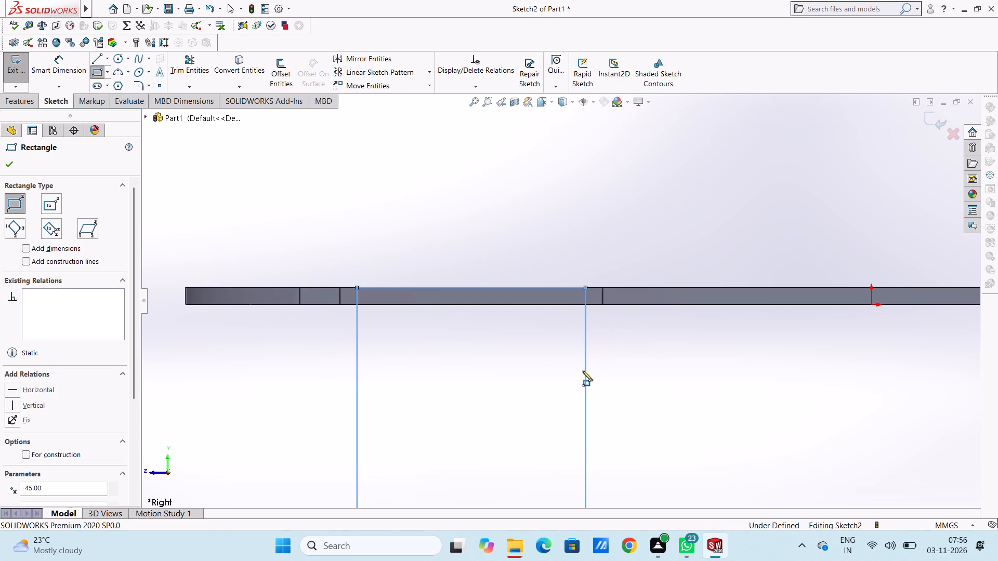
Draw a second 20 mm wide, 30 mm high corner rectangle downward from the plate's top edge, between the two rear notches.
{"action": "scroll", "coordinate": [636, 375], "scroll_direction": "up", "scroll_amount": 7}
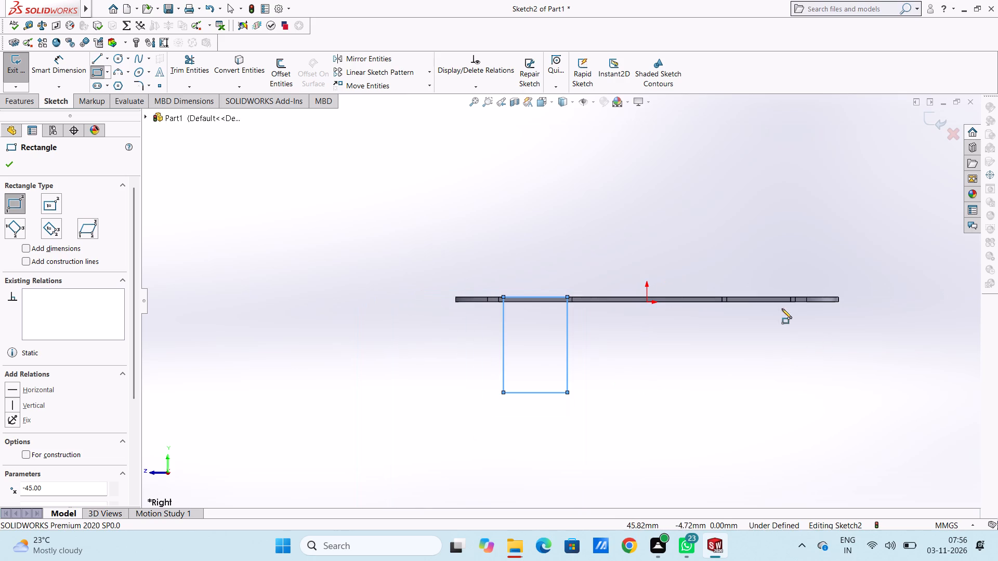
{"action": "scroll", "coordinate": [753, 290], "scroll_direction": "down", "scroll_amount": 4}
{"action": "scroll", "coordinate": [688, 332], "scroll_direction": "down", "scroll_amount": 3}
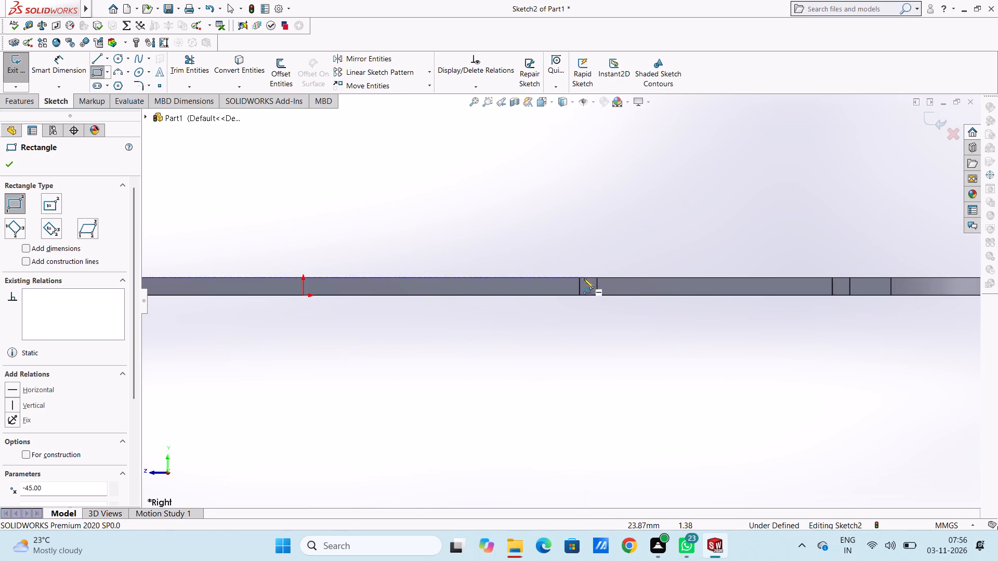
{"action": "left_click", "coordinate": [599, 275]}
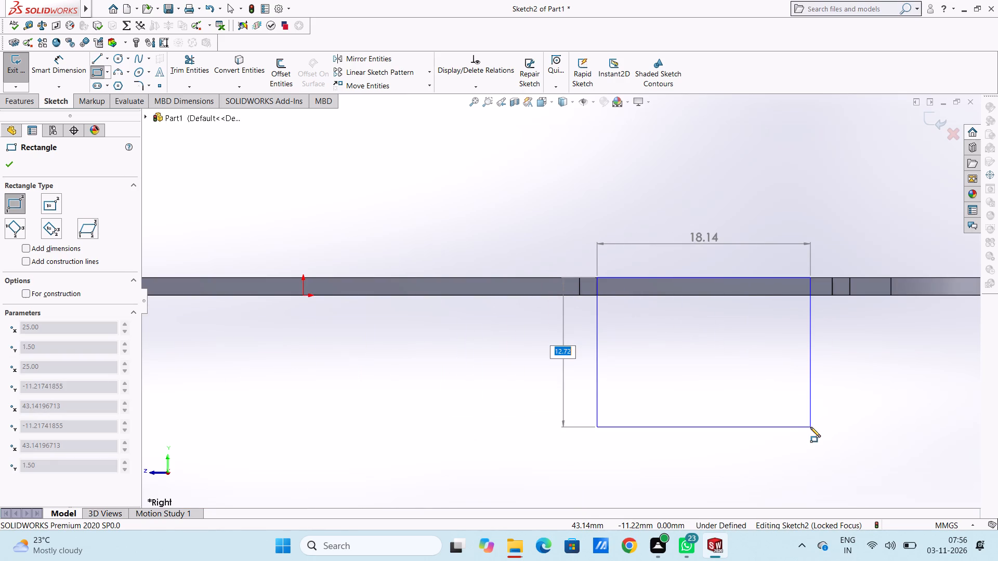
{"action": "type", "text": "30"}
{"action": "key", "text": "Return"}
{"action": "type", "text": "20"}
{"action": "key", "text": "Return"}
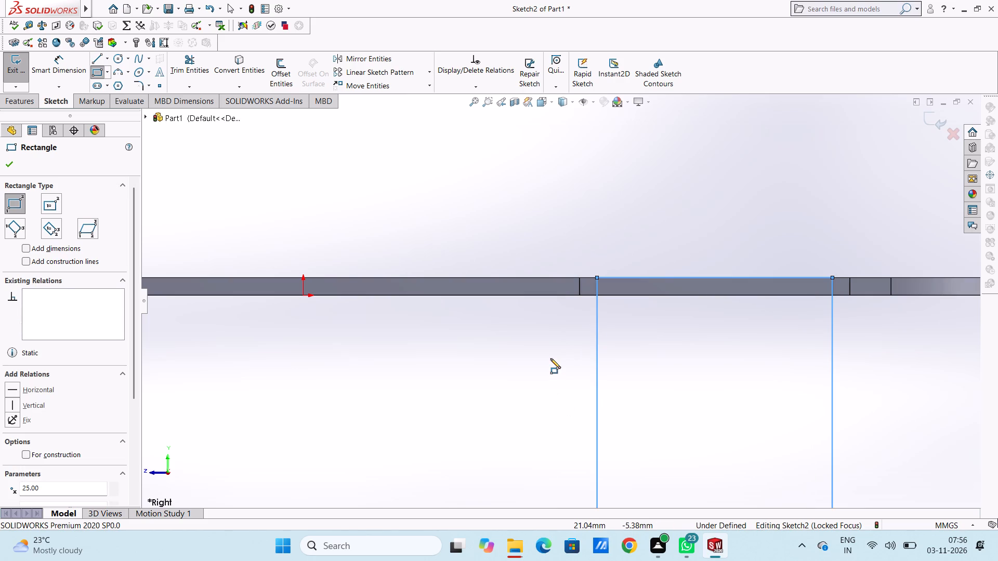
{"action": "scroll", "coordinate": [550, 358], "scroll_direction": "up", "scroll_amount": 7}
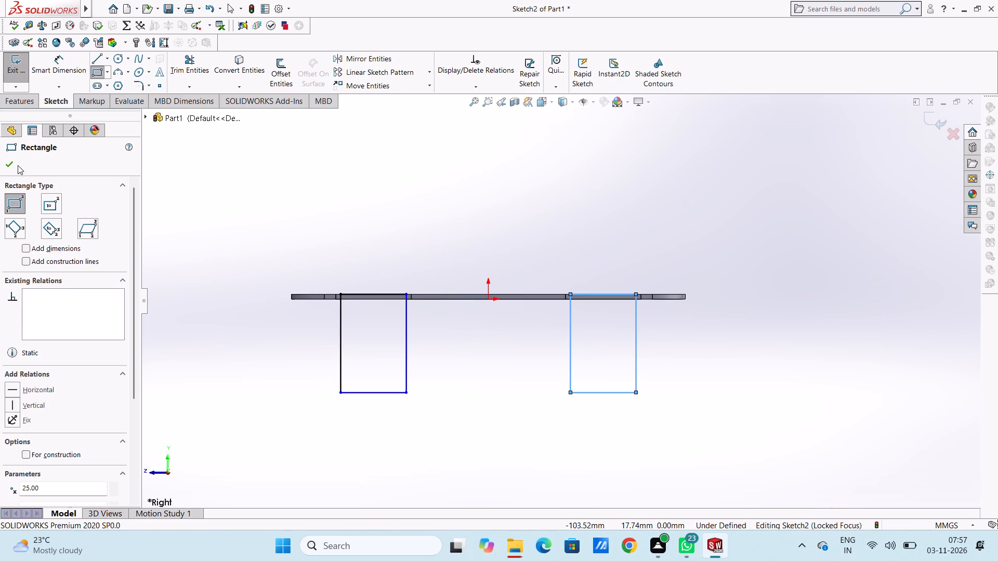
{"action": "left_click", "coordinate": [9, 165]}
{"action": "left_click", "coordinate": [169, 186]}
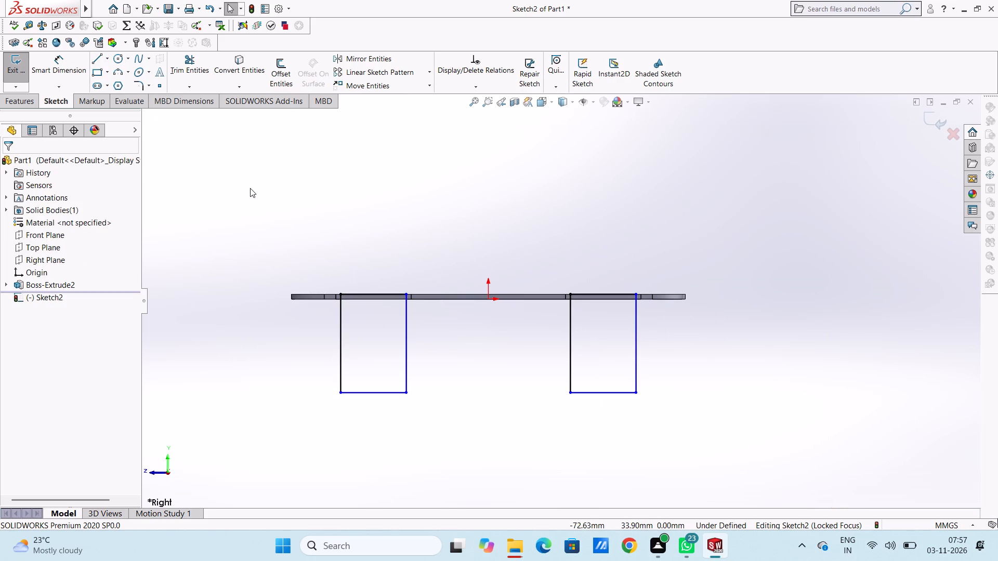
Dimension the rectangle between the two front notches with a height of 30 mm and a width of 20 mm.
{"action": "left_click", "coordinate": [47, 69]}
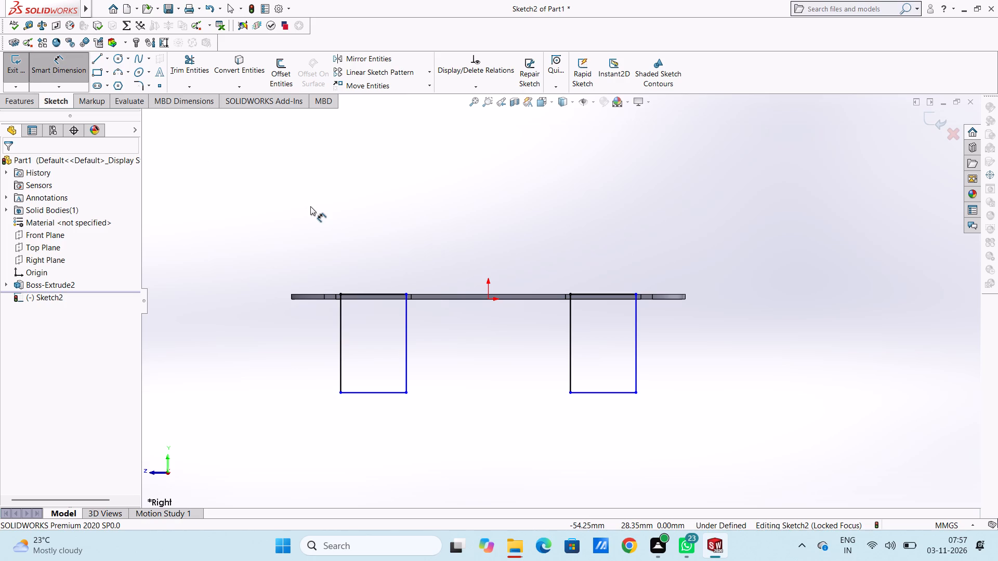
{"action": "left_click", "coordinate": [340, 335]}
{"action": "scroll", "coordinate": [283, 323], "scroll_direction": "up", "scroll_amount": 3}
{"action": "left_click", "coordinate": [266, 311]}
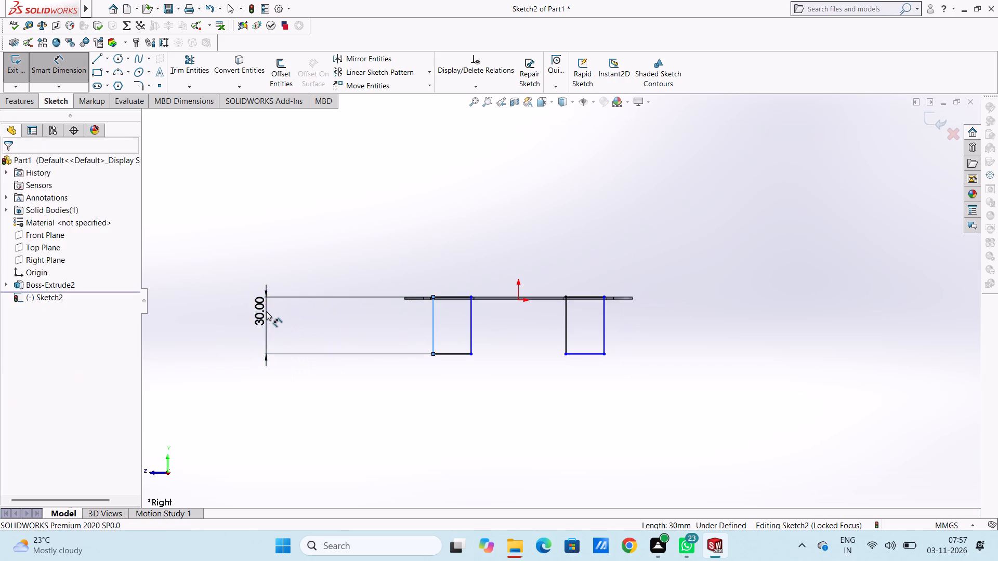
{"action": "left_click", "coordinate": [225, 292]}
{"action": "left_click", "coordinate": [288, 221]}
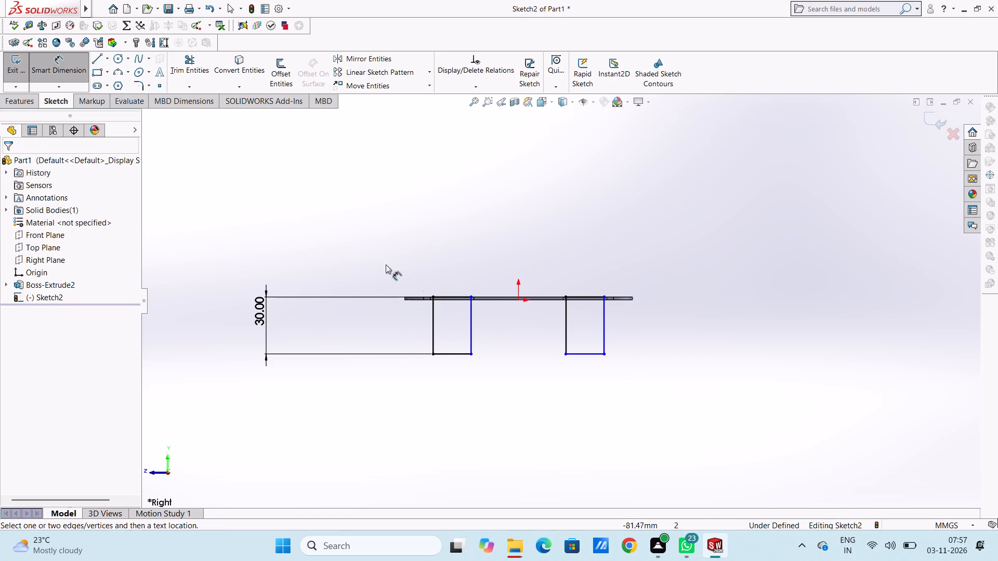
{"action": "scroll", "coordinate": [467, 298], "scroll_direction": "down", "scroll_amount": 5}
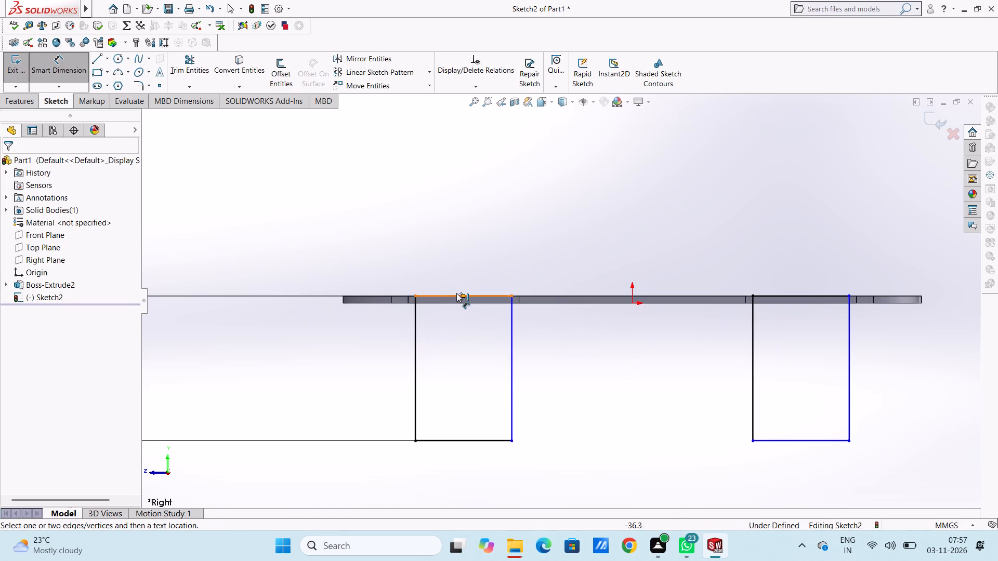
{"action": "left_click", "coordinate": [456, 293]}
{"action": "scroll", "coordinate": [430, 226], "scroll_direction": "up", "scroll_amount": 4}
{"action": "left_click", "coordinate": [369, 225]}
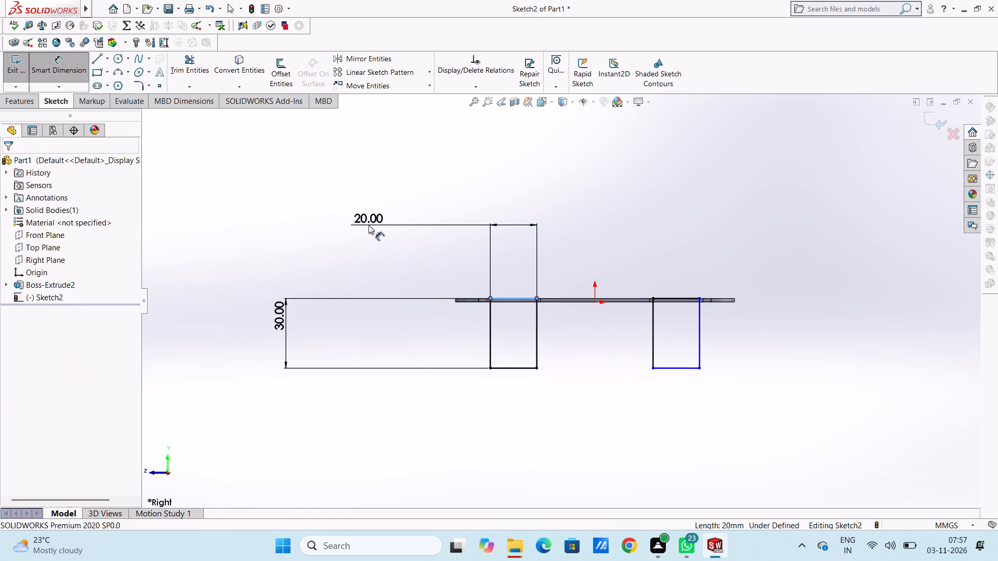
{"action": "left_click", "coordinate": [320, 208]}
{"action": "left_click", "coordinate": [287, 216]}
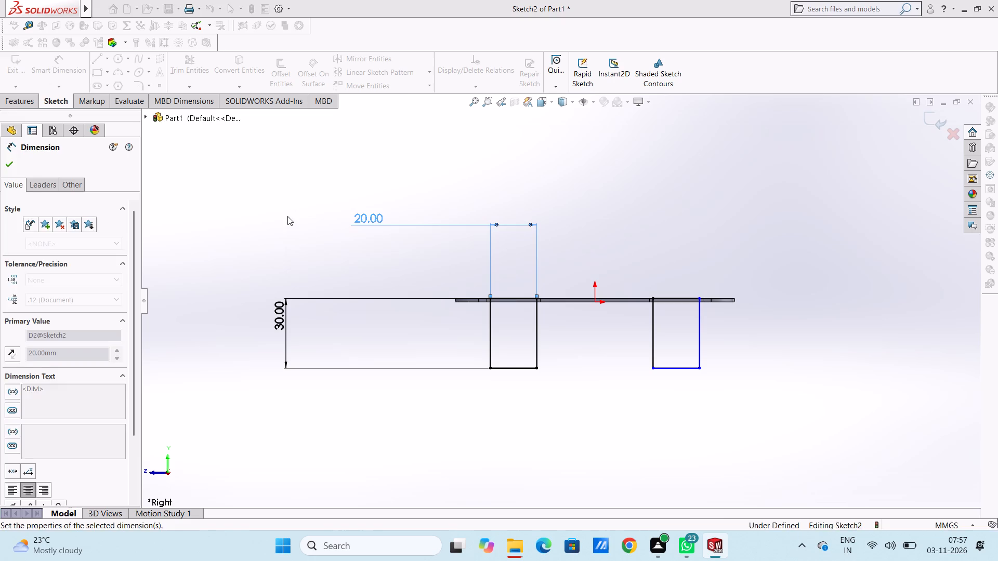
Dimension the rectangle between the two rear notches with a width of 20 mm and a height of 30 mm.
{"action": "left_click", "coordinate": [680, 299]}
{"action": "left_click", "coordinate": [815, 218]}
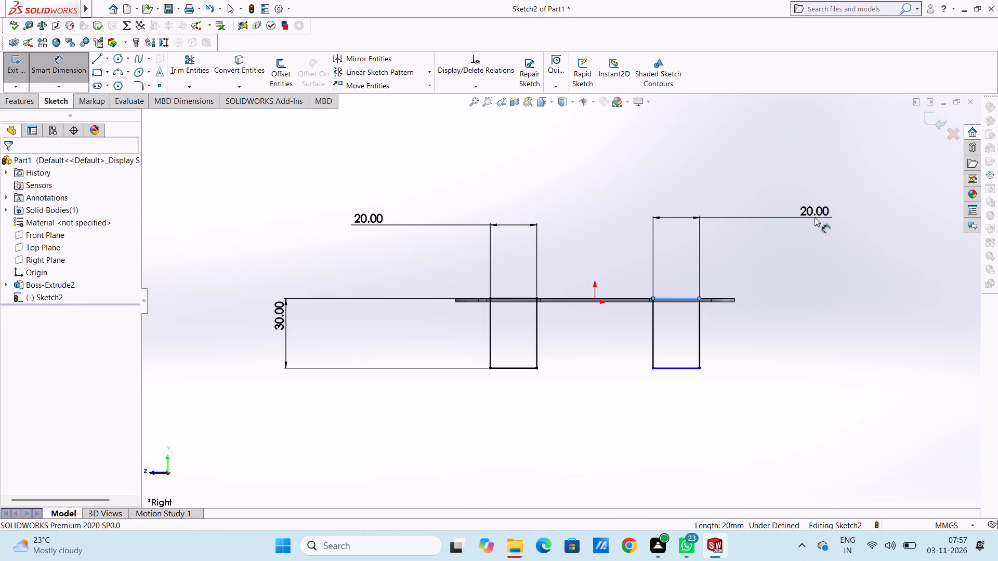
{"action": "left_click", "coordinate": [766, 201]}
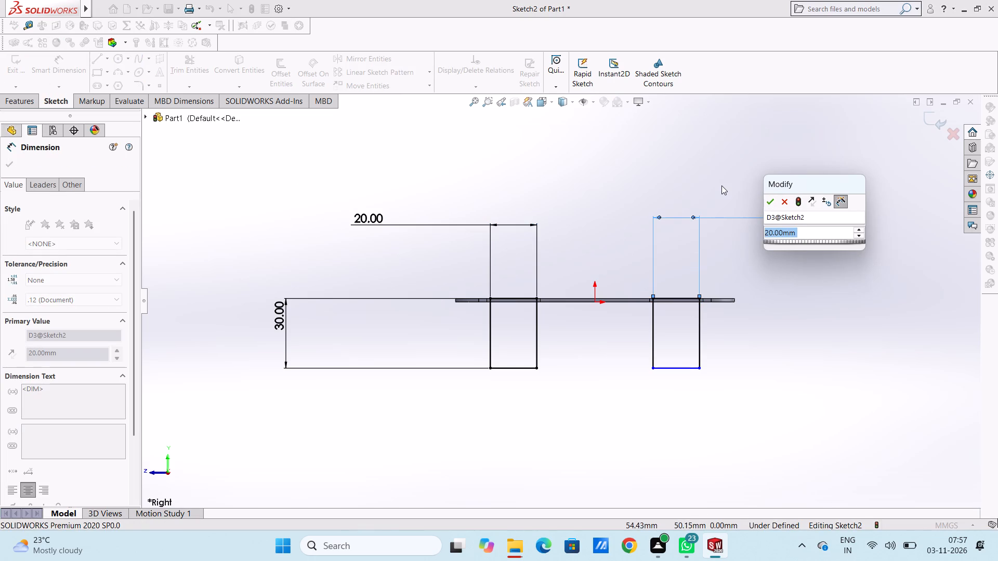
{"action": "left_click", "coordinate": [721, 185]}
{"action": "left_click", "coordinate": [772, 203]}
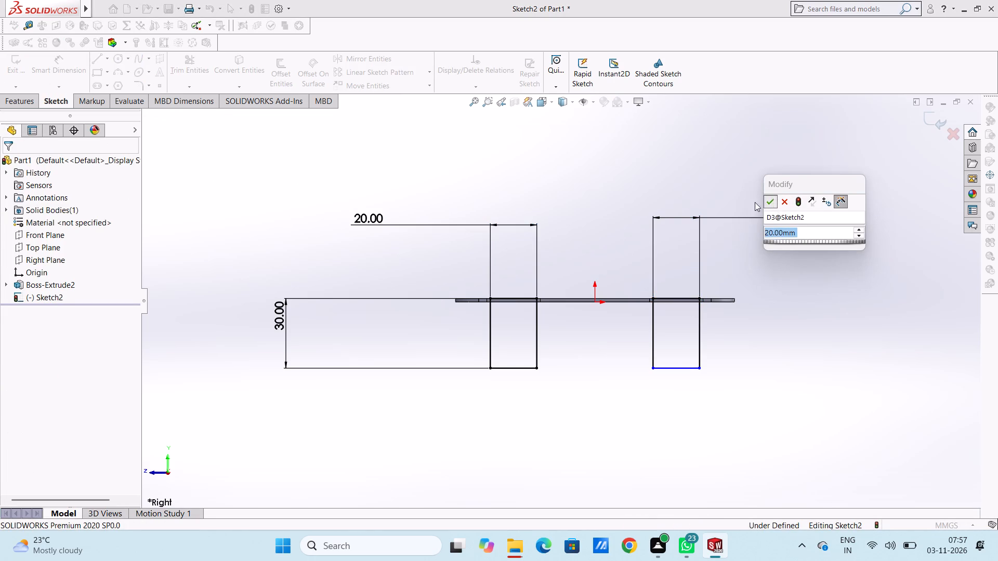
{"action": "left_click", "coordinate": [729, 197]}
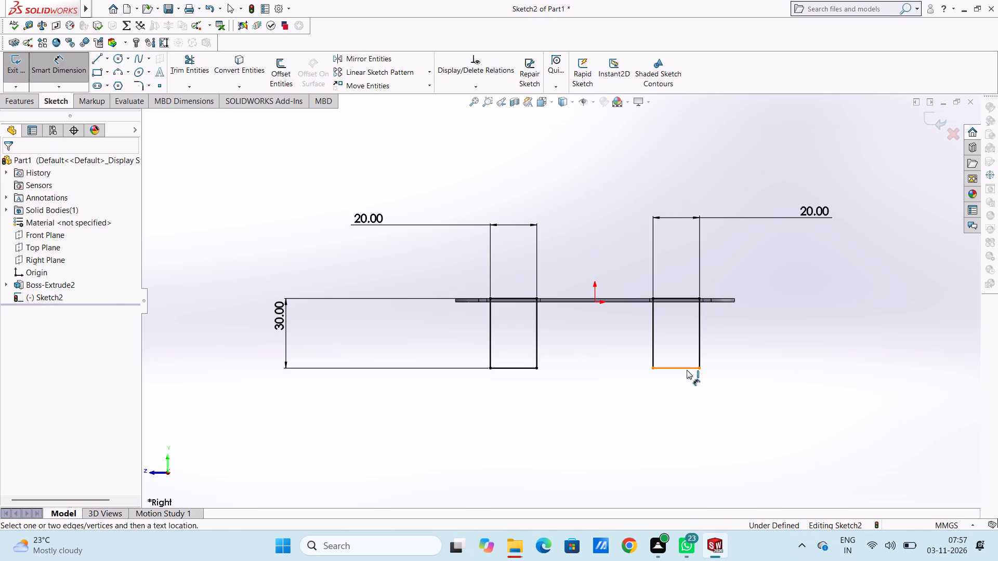
{"action": "left_click", "coordinate": [687, 370]}
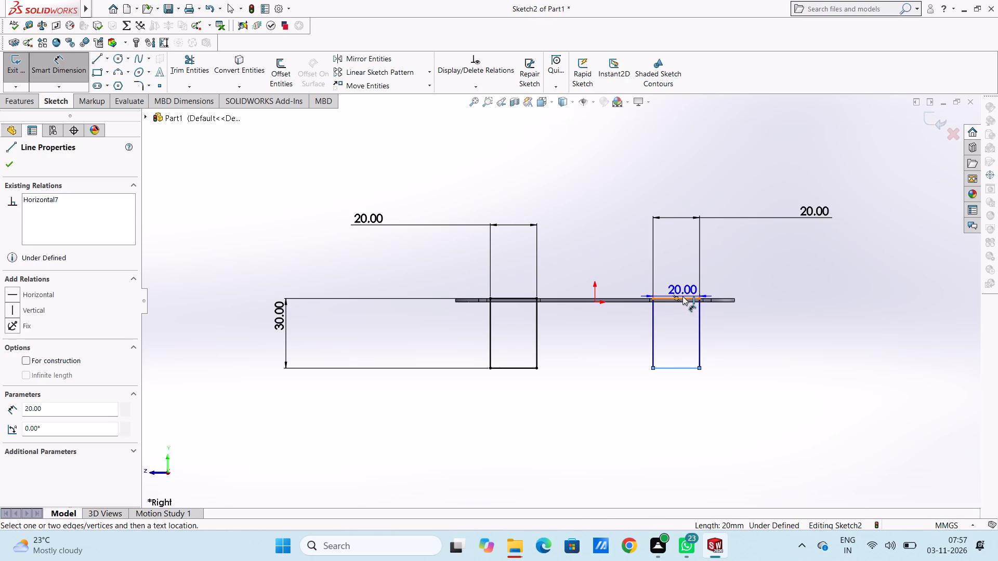
{"action": "left_click", "coordinate": [682, 296]}
{"action": "left_click", "coordinate": [886, 304]}
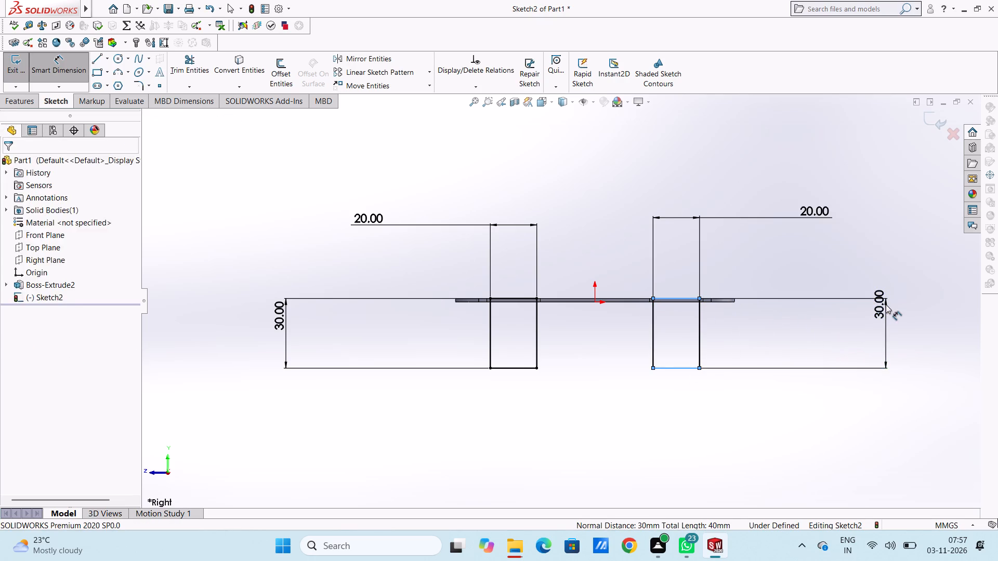
{"action": "left_click", "coordinate": [836, 290]}
{"action": "left_click", "coordinate": [797, 271]}
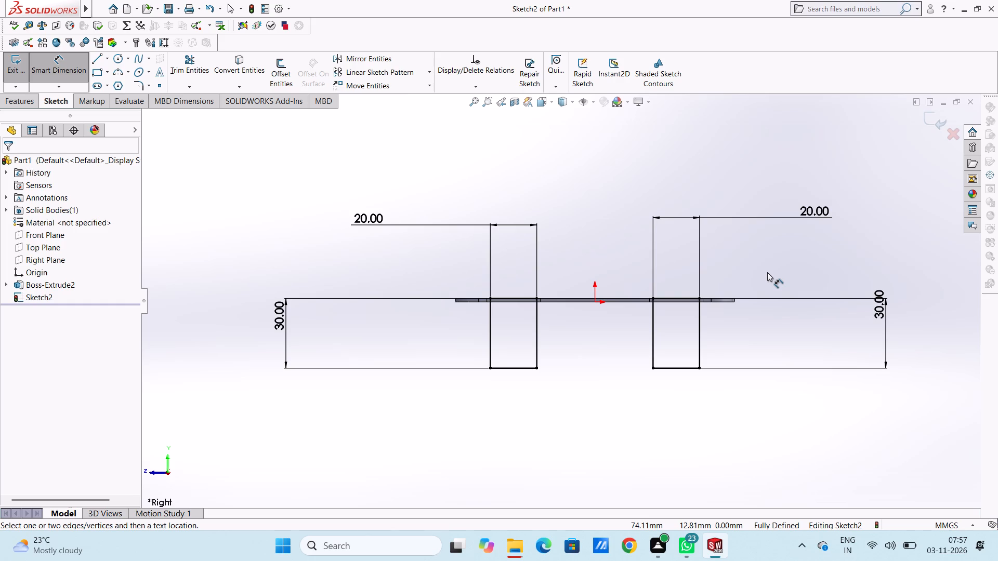
{"action": "left_click", "coordinate": [68, 66]}
Apply 5 mm sketch fillets to the two bottom corners of both rectangles.
{"action": "left_click", "coordinate": [136, 84]}
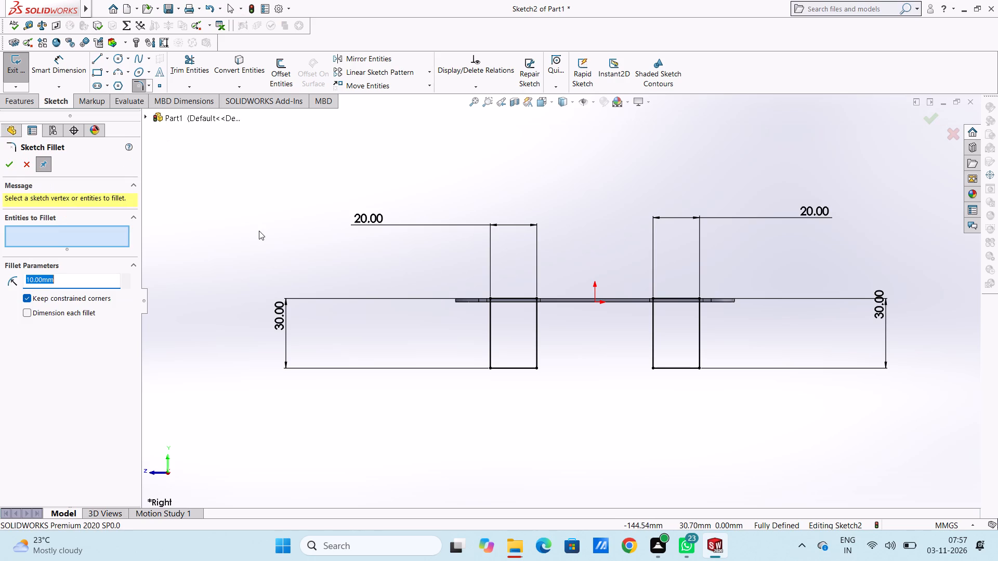
{"action": "key", "text": "5"}
{"action": "key", "text": "Return"}
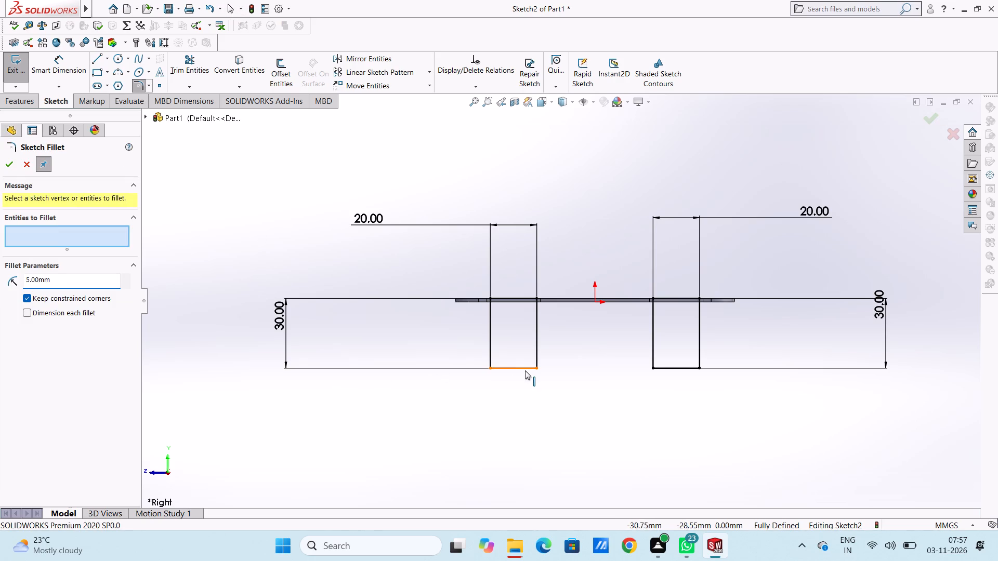
{"action": "left_click", "coordinate": [491, 367]}
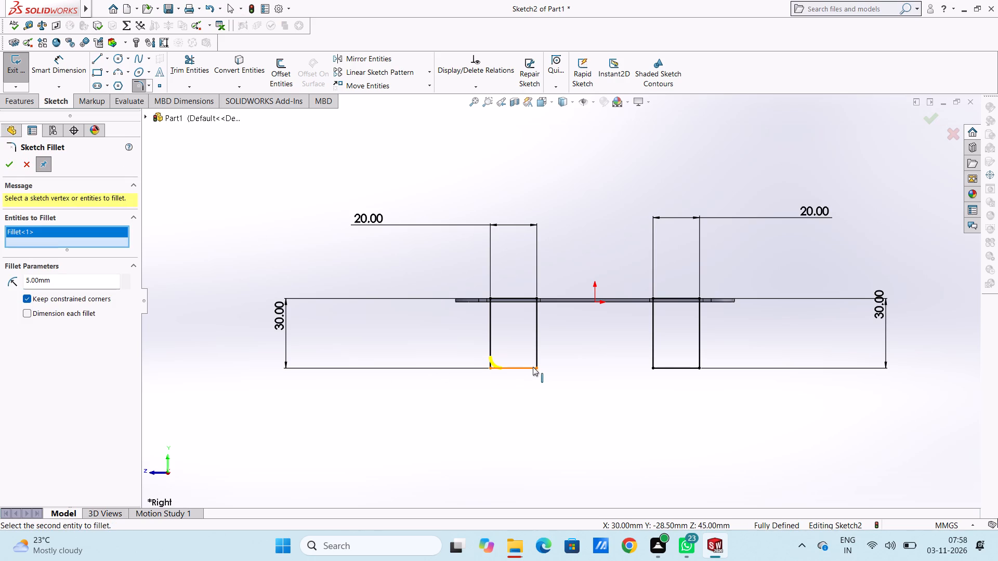
{"action": "left_click", "coordinate": [536, 367]}
{"action": "left_click", "coordinate": [650, 368]}
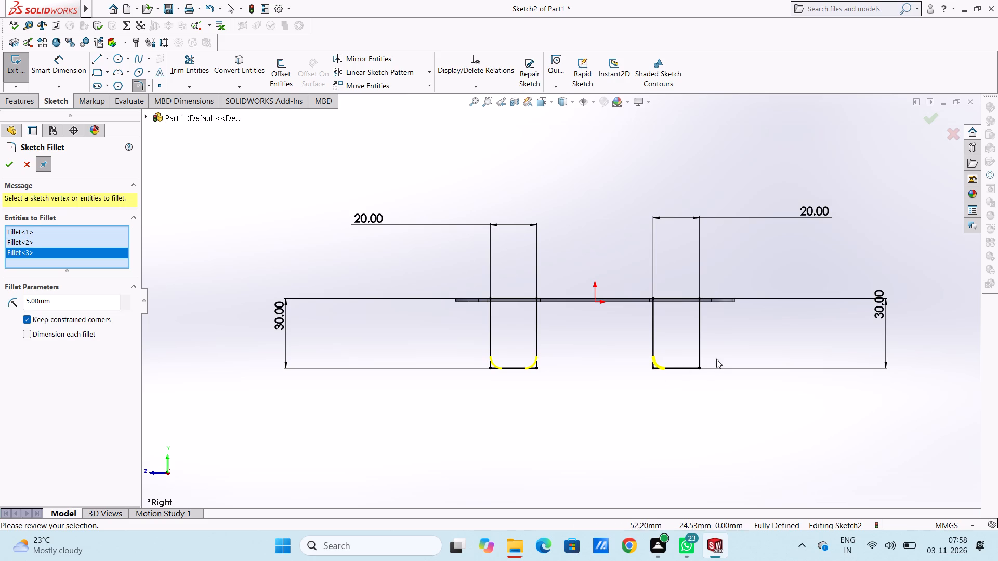
{"action": "left_click", "coordinate": [702, 366]}
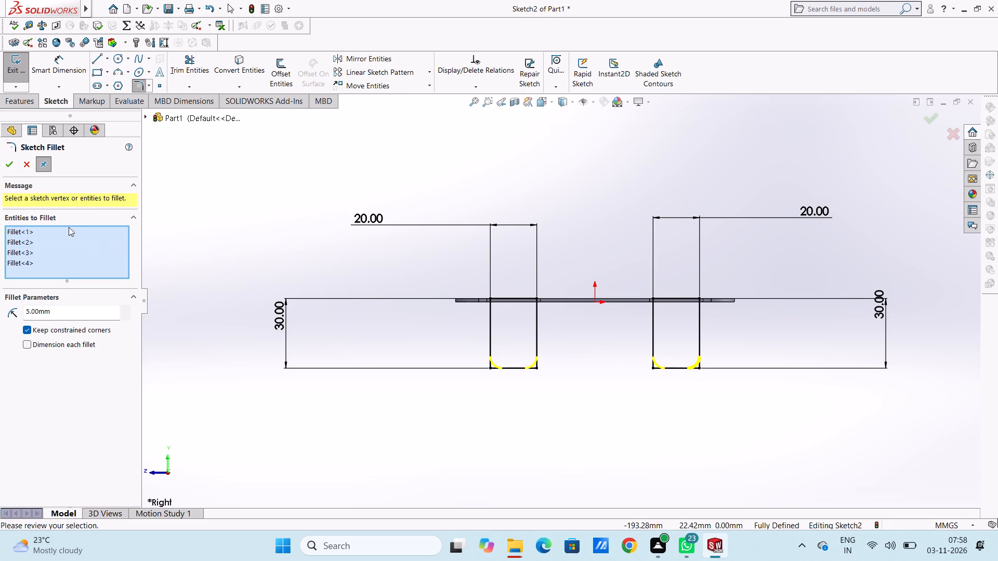
{"action": "left_click", "coordinate": [8, 167]}
{"action": "left_click", "coordinate": [8, 167]}
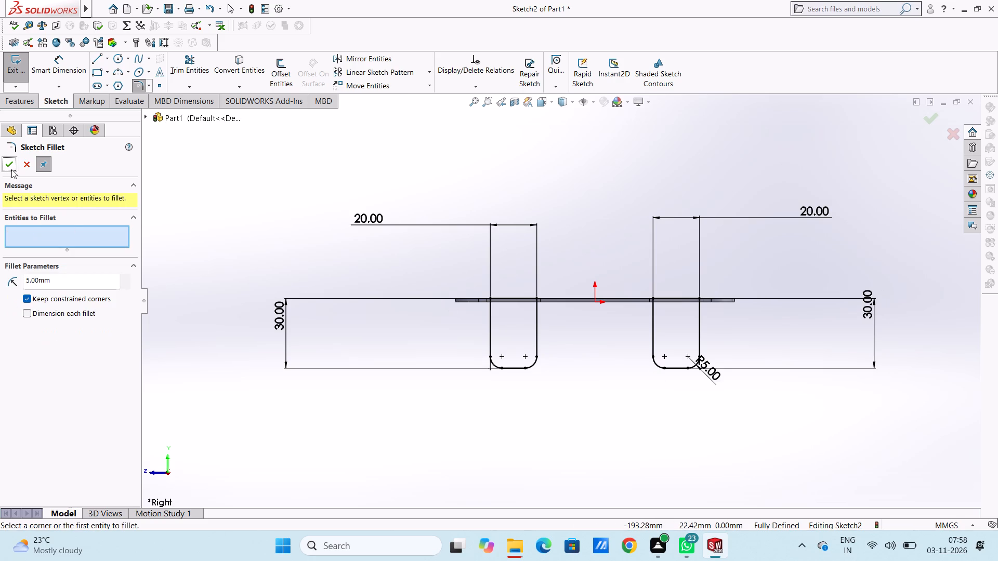
{"action": "left_click", "coordinate": [10, 167]}
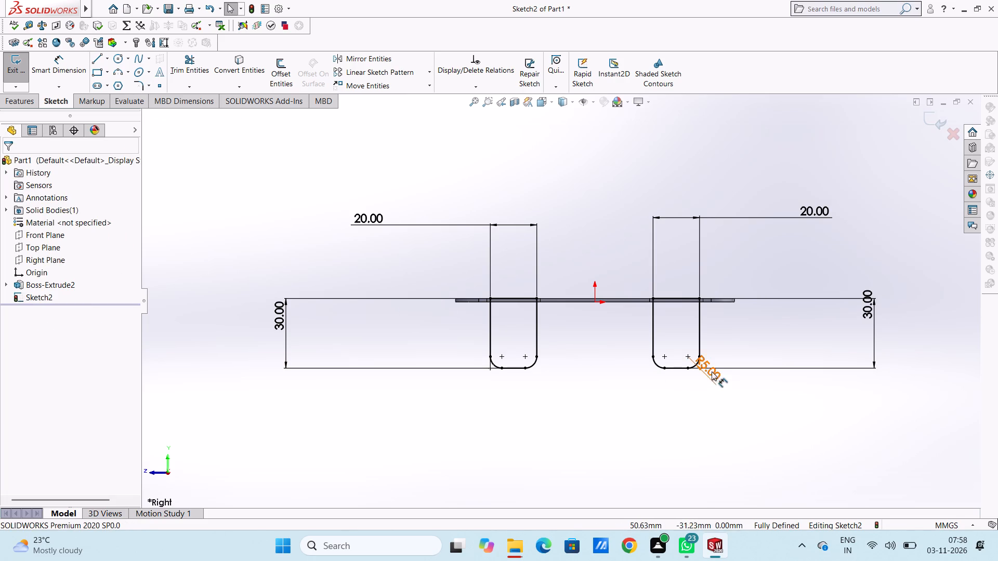
Move the R5 fillet dimension label away from the rear rectangle, below the 30 mm height dimension.
{"action": "left_click_drag", "start_coordinate": [712, 371], "coordinate": [870, 458]}
{"action": "left_click", "coordinate": [664, 447]}
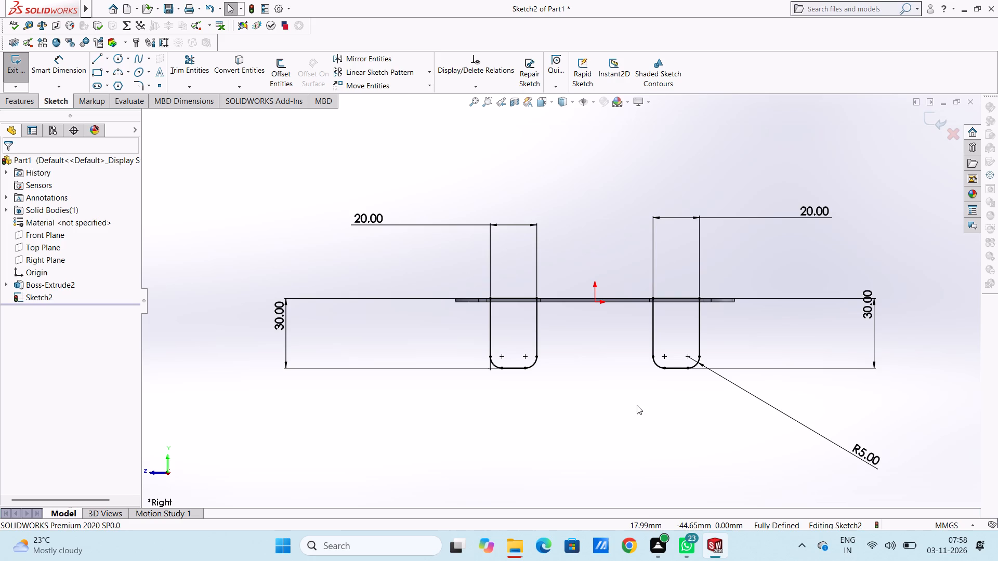
Draw a 4 mm radius circle centred across the width of each tab profile, about 11 mm above its bottom edge.
{"action": "scroll", "coordinate": [565, 337], "scroll_direction": "down", "scroll_amount": 3}
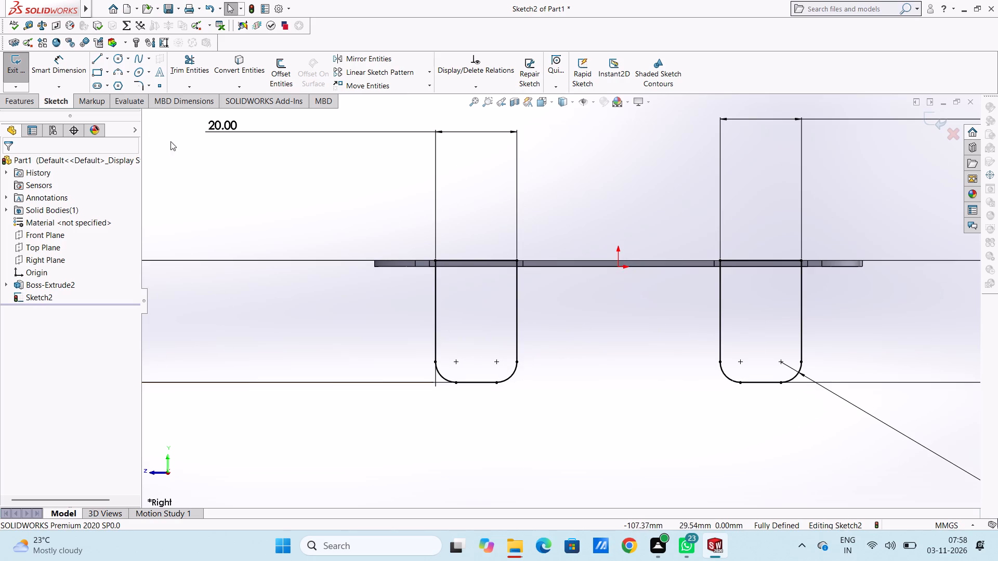
{"action": "left_click", "coordinate": [116, 58]}
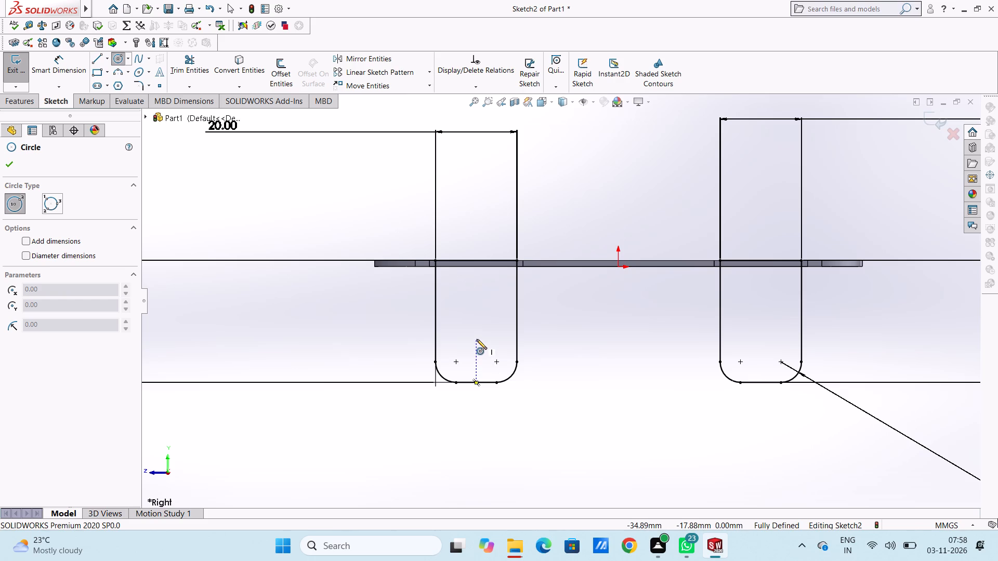
{"action": "left_click", "coordinate": [477, 339]}
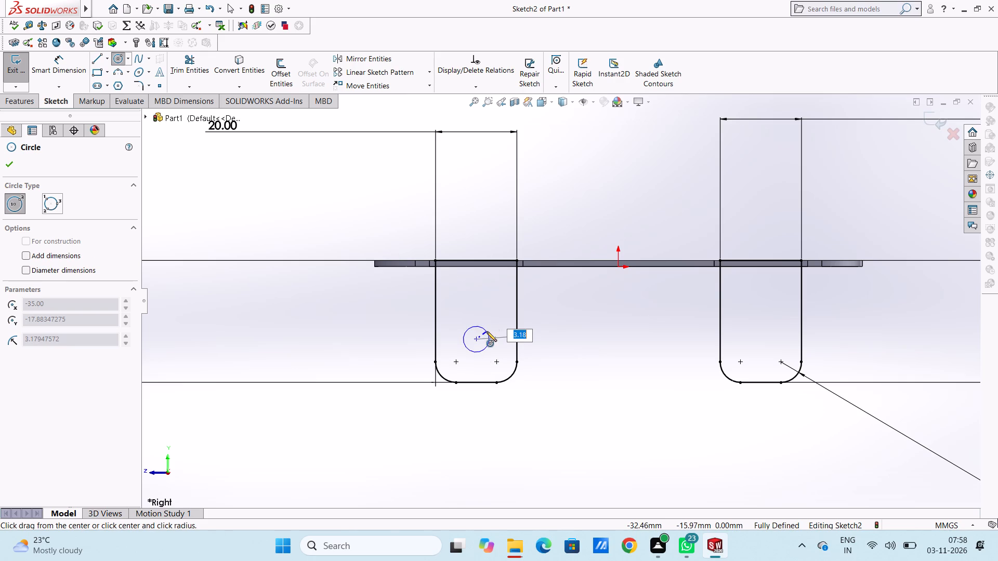
{"action": "key", "text": "4"}
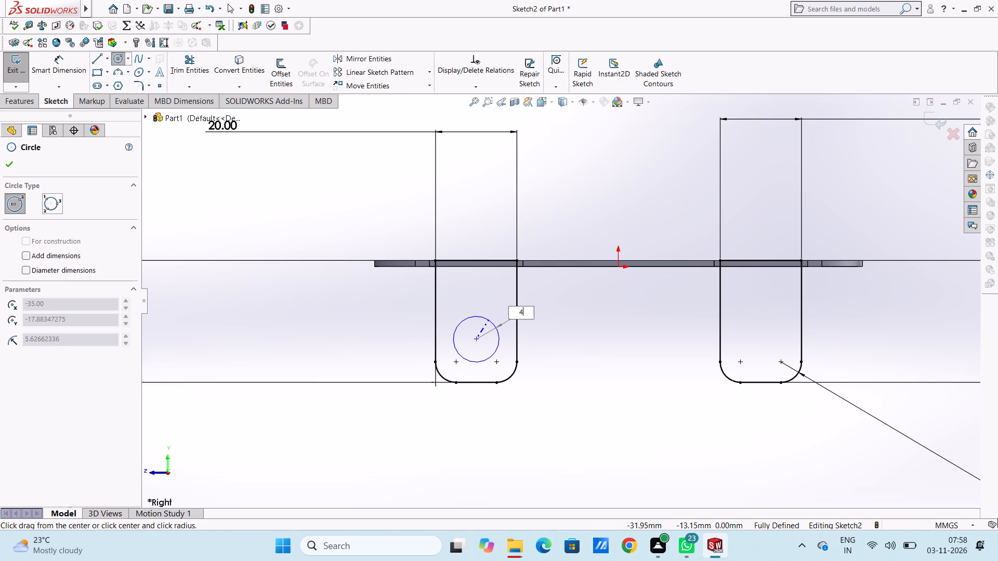
{"action": "key", "text": "Return"}
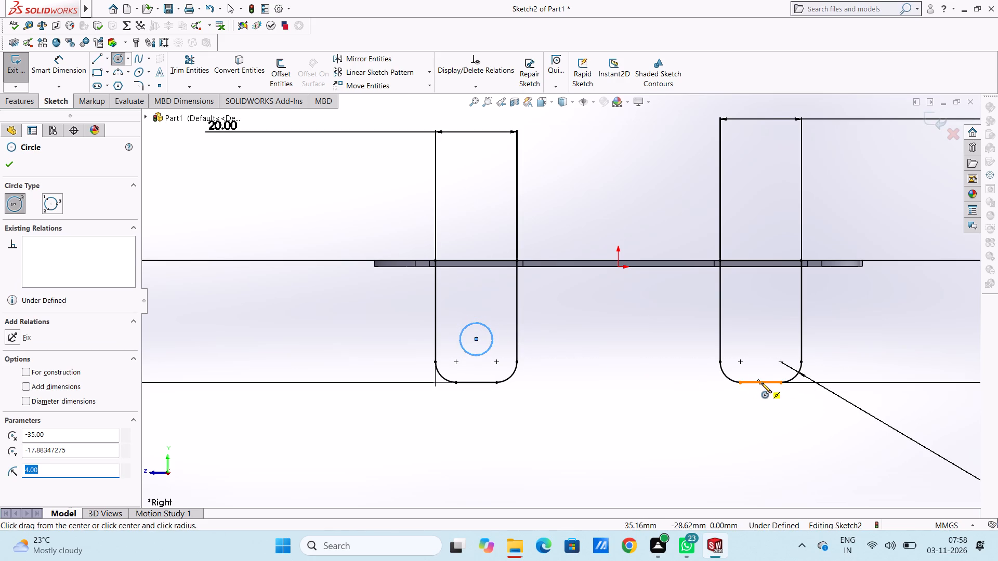
{"action": "left_click", "coordinate": [760, 341]}
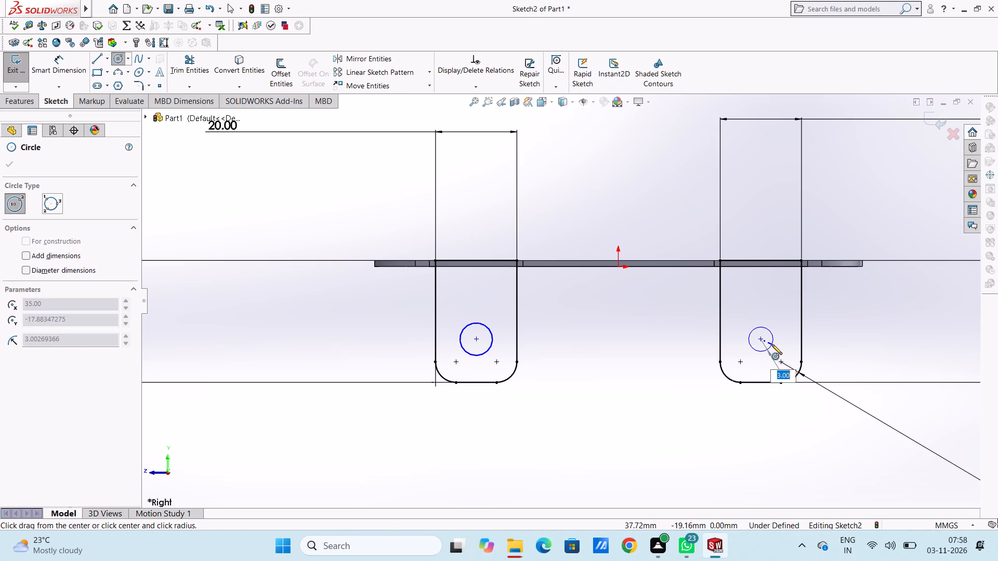
{"action": "key", "text": "4"}
{"action": "key", "text": "Return"}
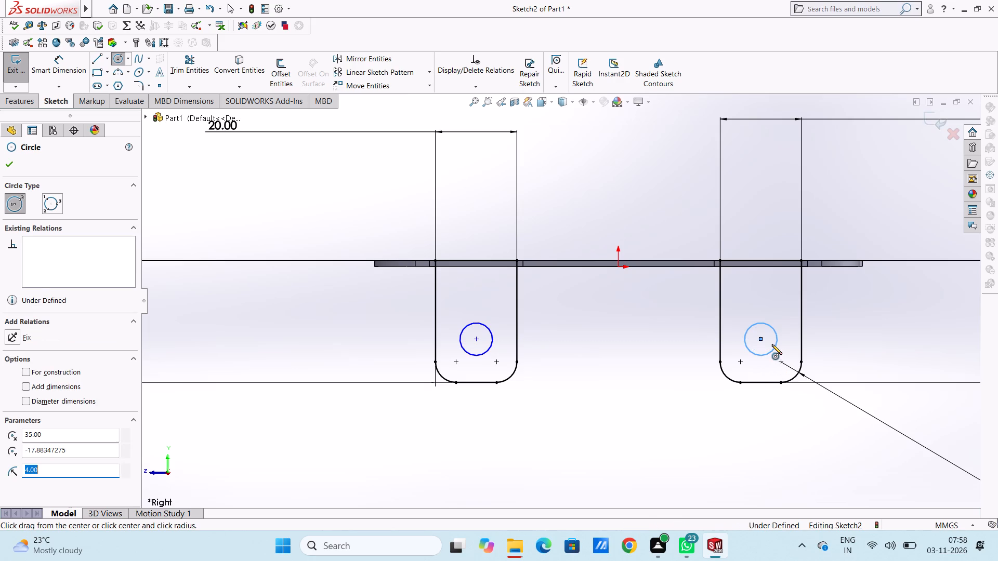
{"action": "scroll", "coordinate": [370, 325], "scroll_direction": "up", "scroll_amount": 4}
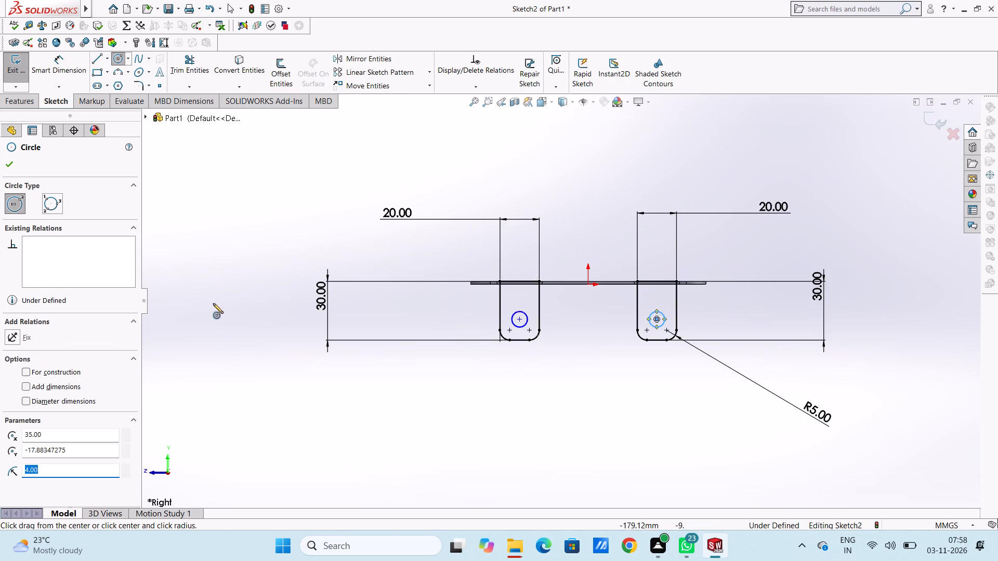
{"action": "left_click", "coordinate": [10, 168]}
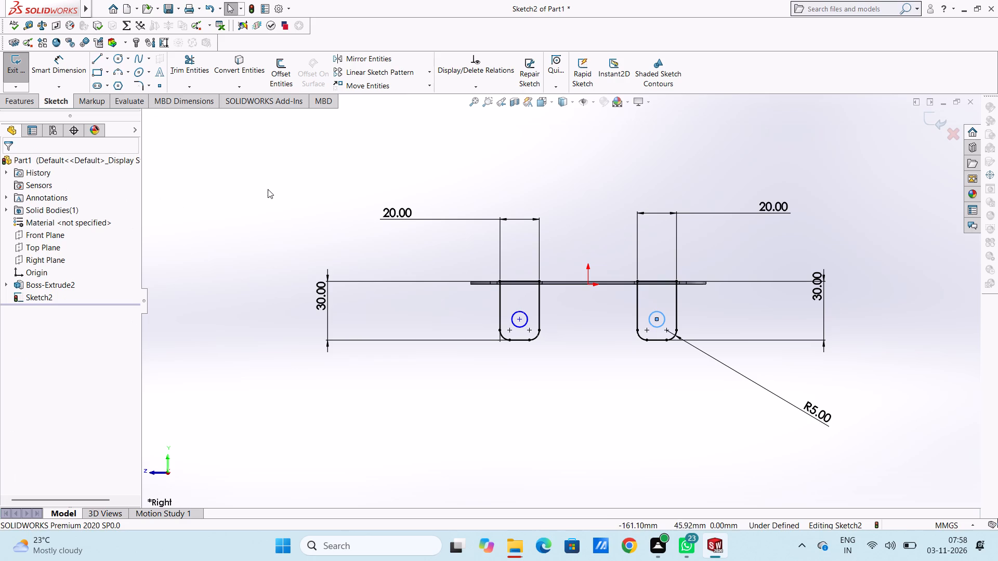
{"action": "left_click", "coordinate": [268, 189]}
Dimension the front tab's circle centre 10 mm above the tab's bottom edge.
{"action": "left_click", "coordinate": [58, 66]}
{"action": "scroll", "coordinate": [502, 352], "scroll_direction": "down", "scroll_amount": 4}
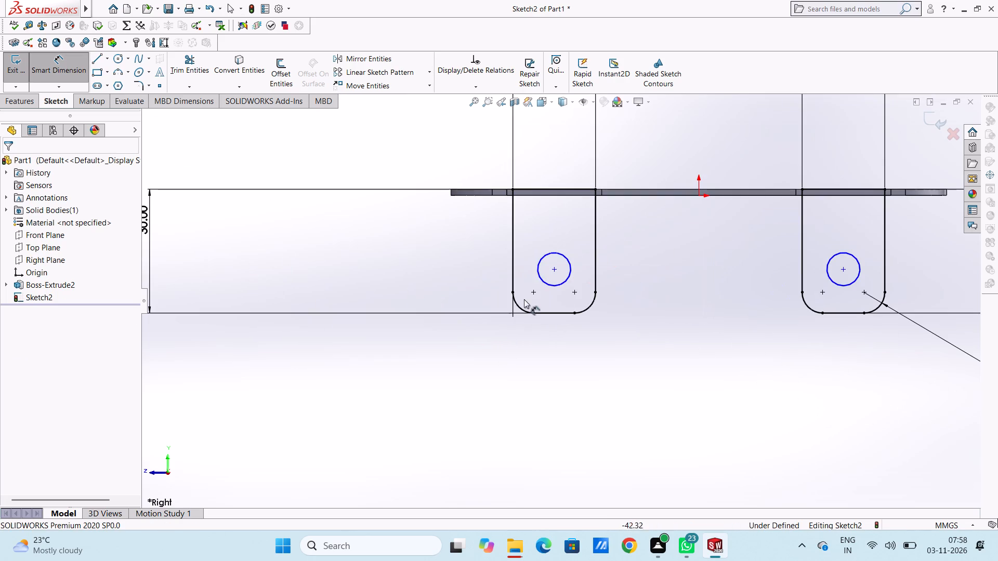
{"action": "left_click", "coordinate": [554, 268]}
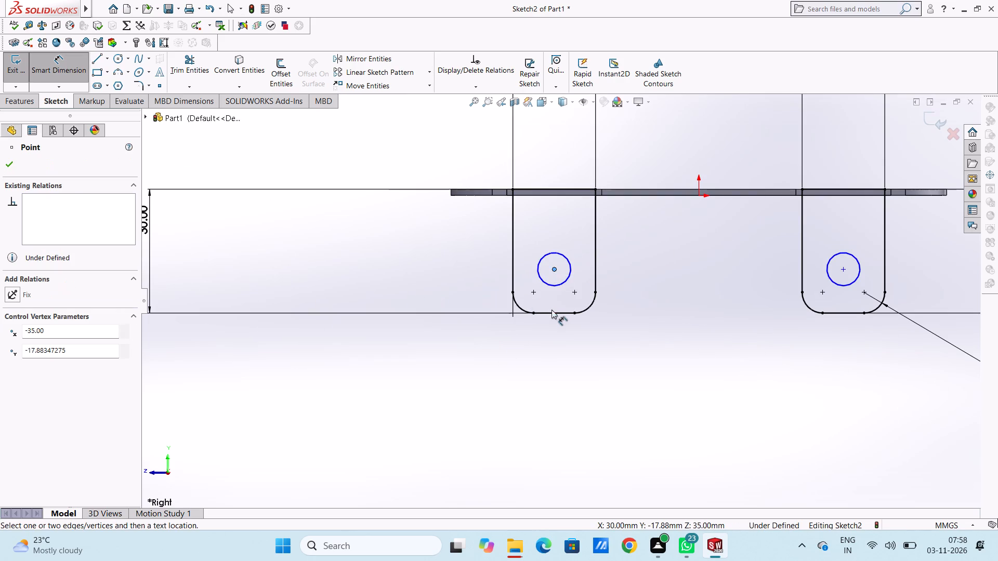
{"action": "left_click", "coordinate": [554, 314]}
{"action": "scroll", "coordinate": [221, 261], "scroll_direction": "up", "scroll_amount": 2}
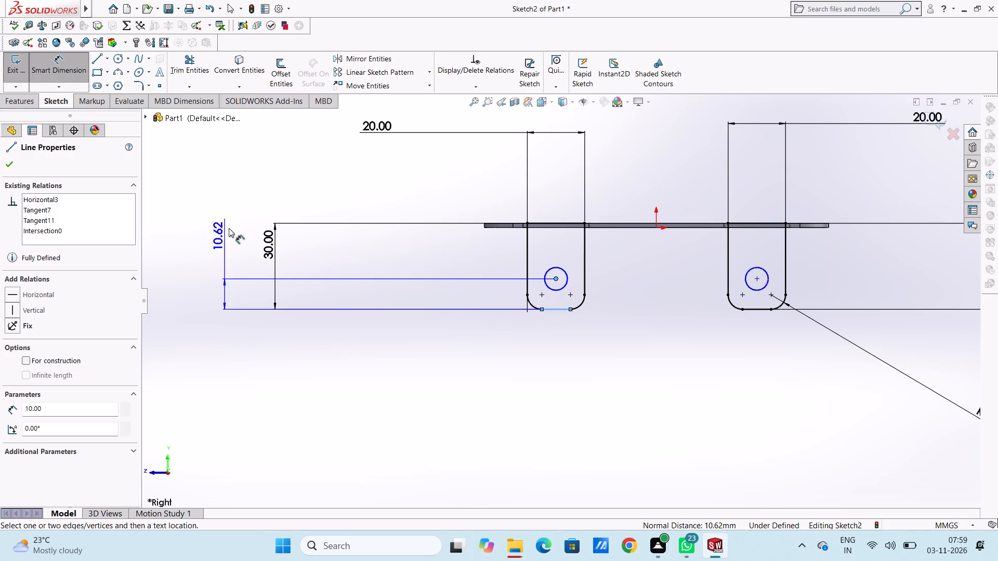
{"action": "left_click", "coordinate": [244, 205]}
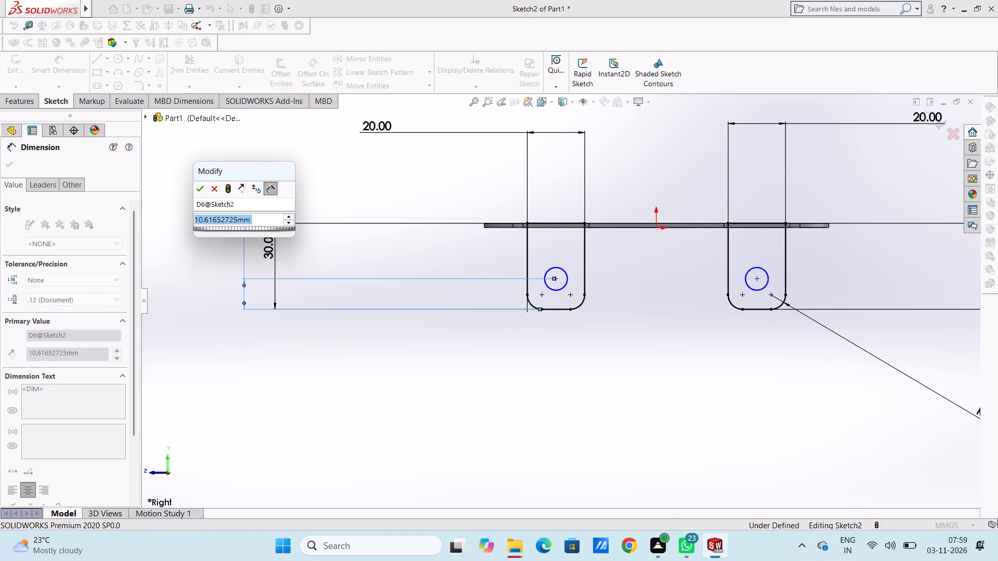
{"action": "type", "text": "10"}
{"action": "key", "text": "Return"}
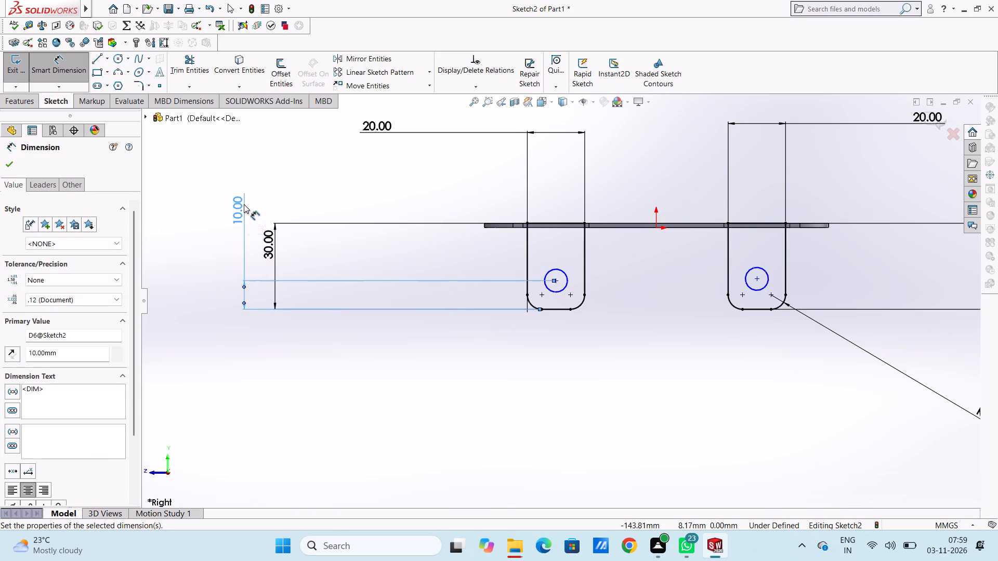
{"action": "left_click", "coordinate": [333, 183]}
Dimension the rear tab's circle centre 10 mm above the tab's bottom edge.
{"action": "scroll", "coordinate": [621, 299], "scroll_direction": "up", "scroll_amount": 3}
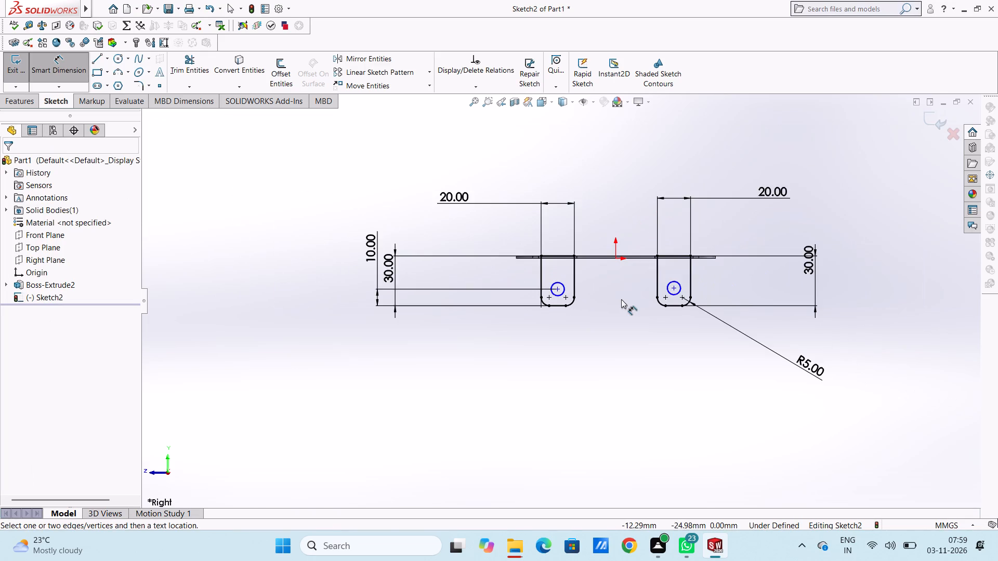
{"action": "scroll", "coordinate": [630, 300], "scroll_direction": "down", "scroll_amount": 5}
{"action": "left_click", "coordinate": [677, 277]}
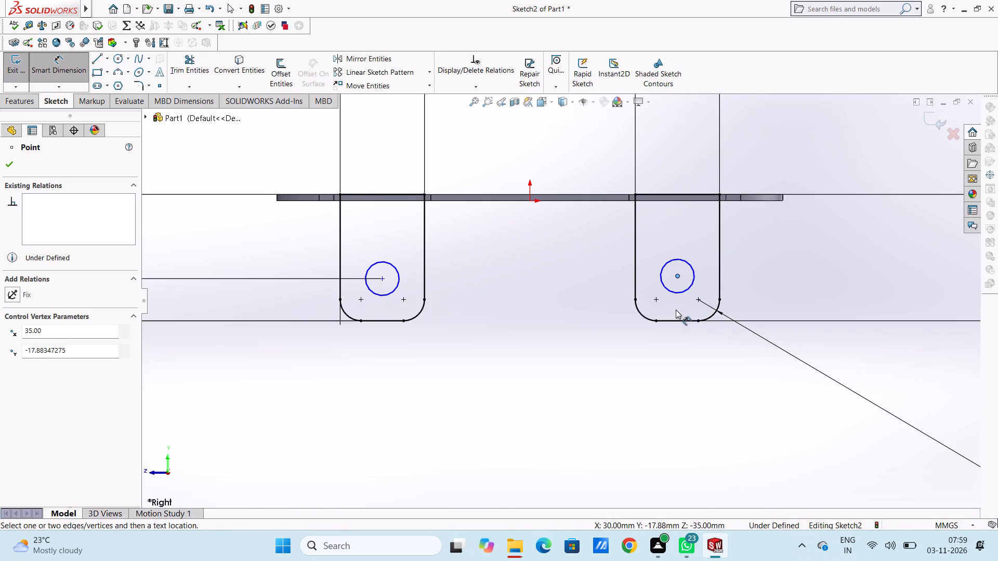
{"action": "left_click", "coordinate": [674, 320]}
{"action": "scroll", "coordinate": [826, 260], "scroll_direction": "up", "scroll_amount": 5}
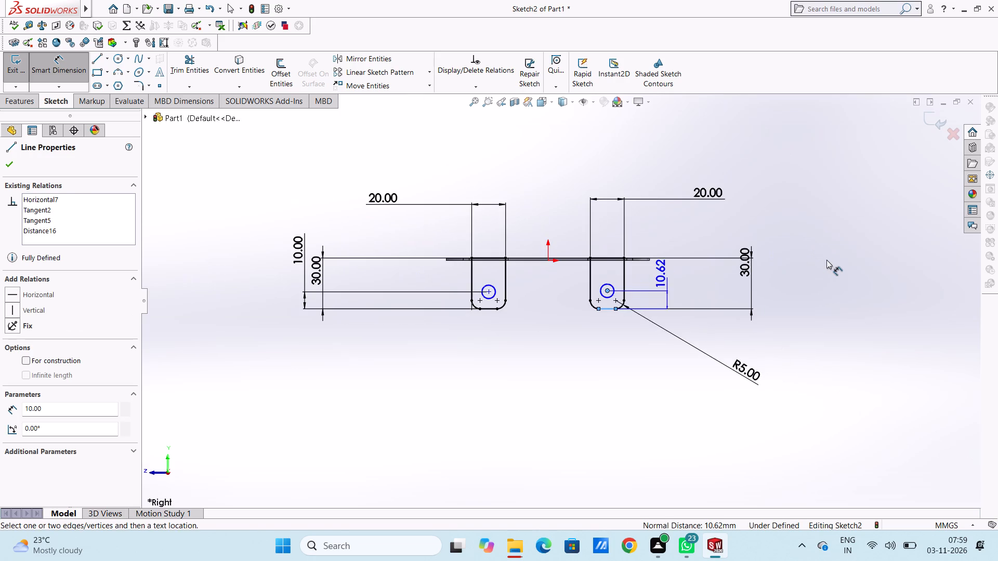
{"action": "left_click", "coordinate": [831, 262]}
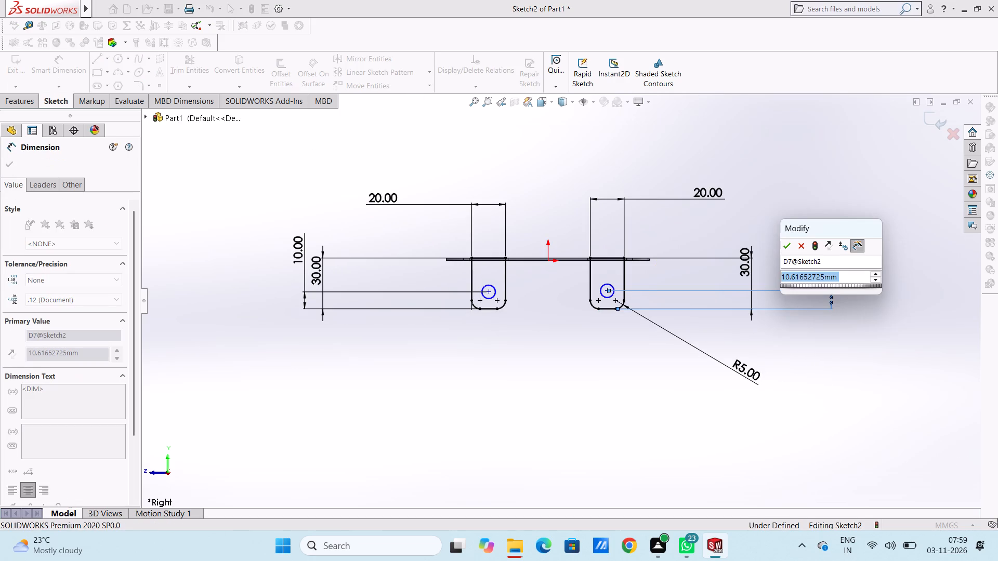
{"action": "type", "text": "10"}
{"action": "key", "text": "Return"}
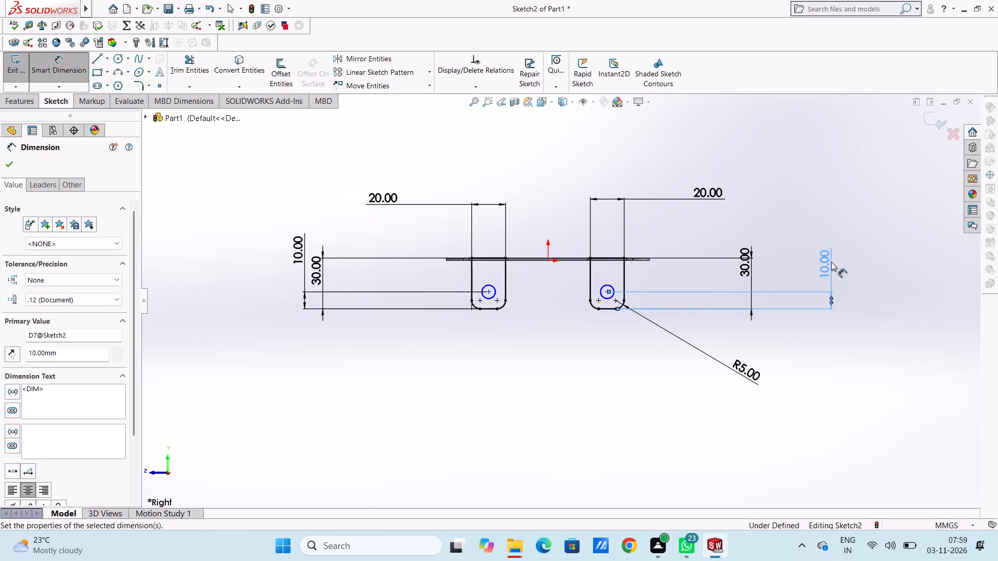
{"action": "left_click", "coordinate": [790, 230]}
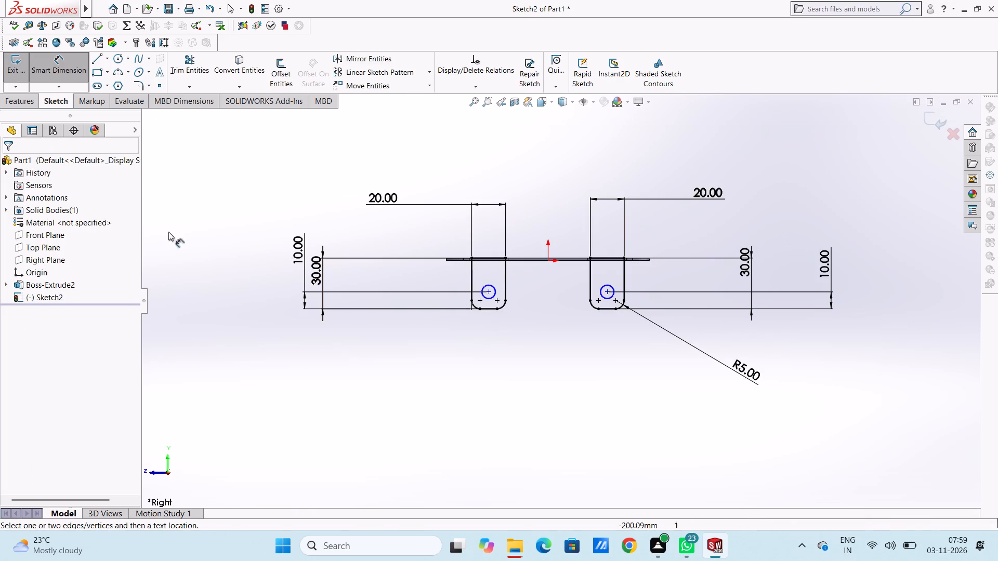
{"action": "left_click", "coordinate": [65, 71]}
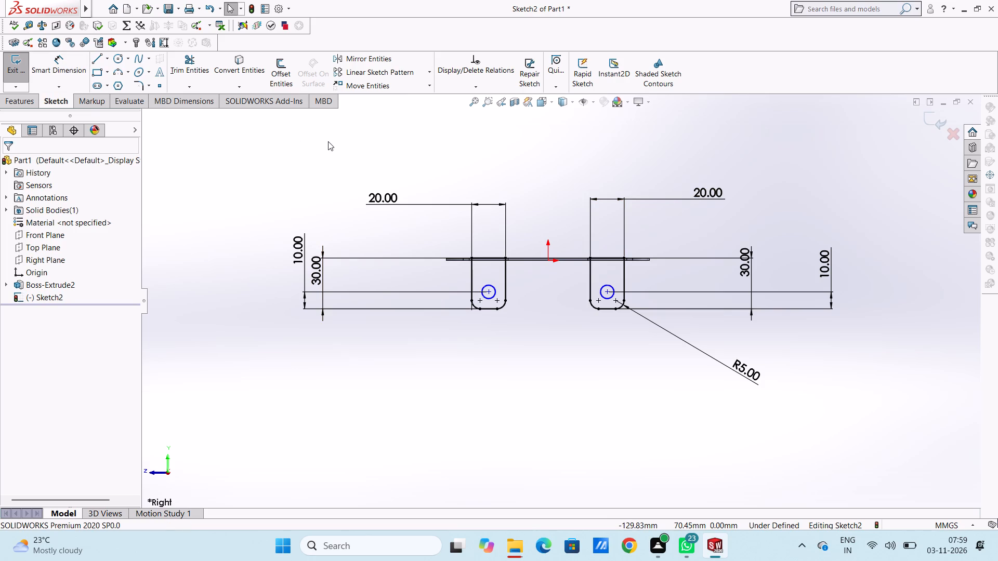
Add a vertical relation between each circle's centre and the midpoint of its tab's bottom edge.
{"action": "left_click", "coordinate": [490, 289]}
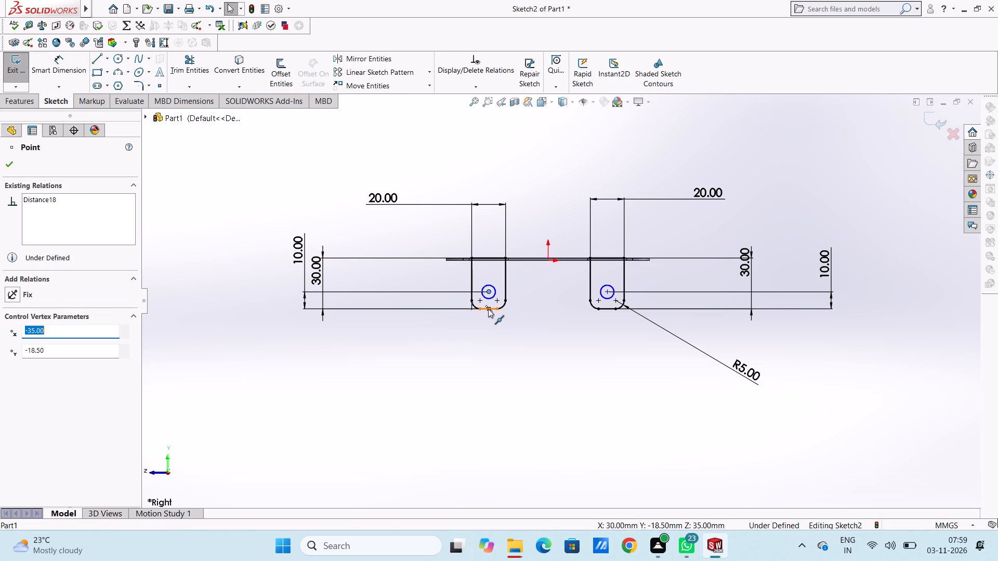
{"action": "left_click", "coordinate": [488, 309], "text": "ctrl"}
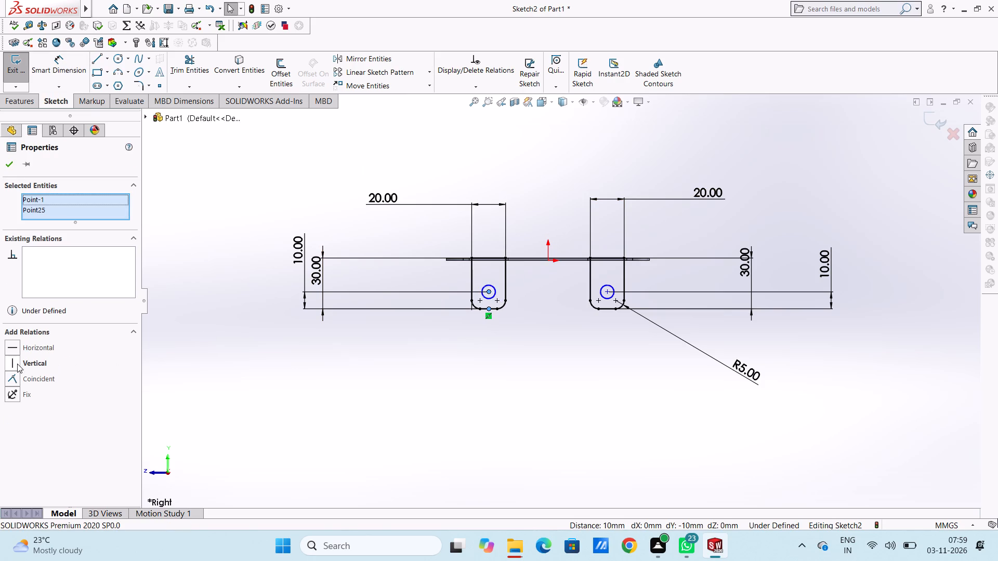
{"action": "left_click", "coordinate": [13, 362]}
{"action": "left_click", "coordinate": [261, 350]}
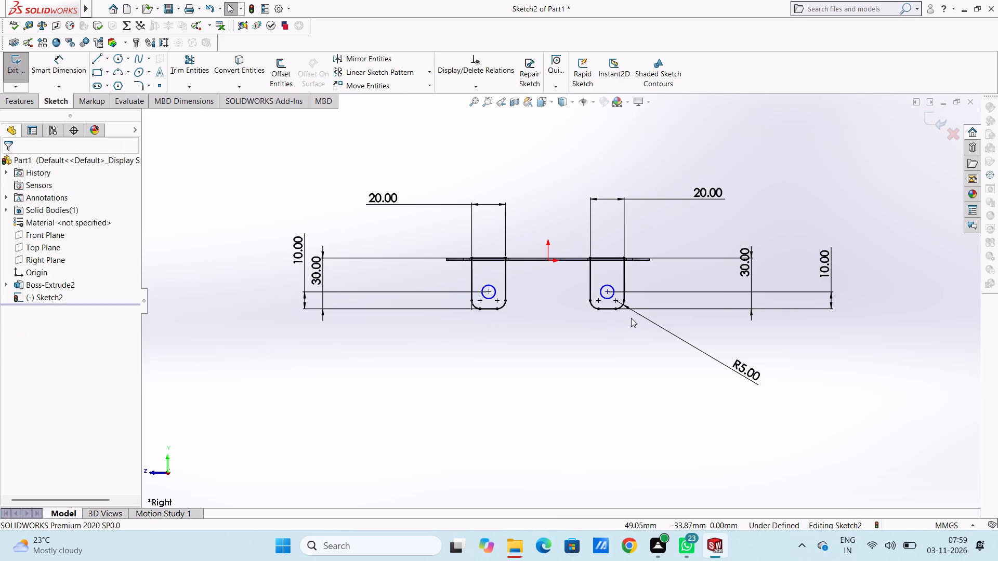
{"action": "left_click", "coordinate": [608, 291]}
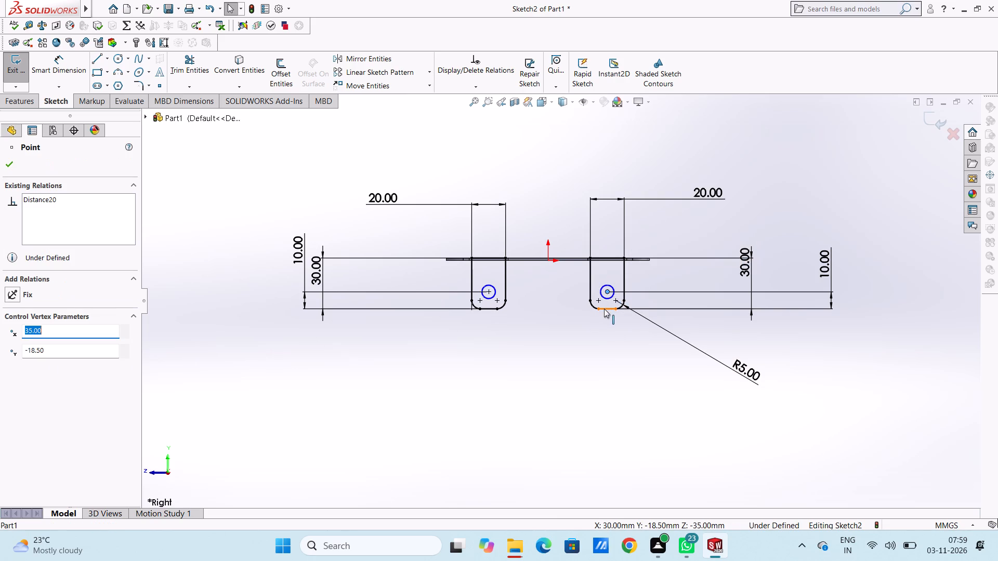
{"action": "left_click", "coordinate": [607, 309], "text": "ctrl"}
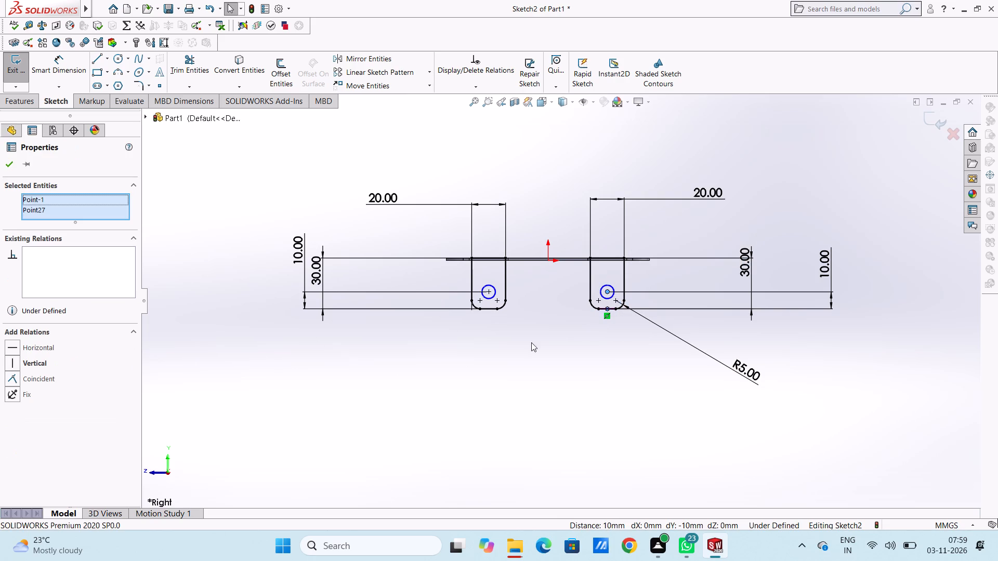
{"action": "left_click", "coordinate": [15, 364]}
{"action": "left_click", "coordinate": [243, 365]}
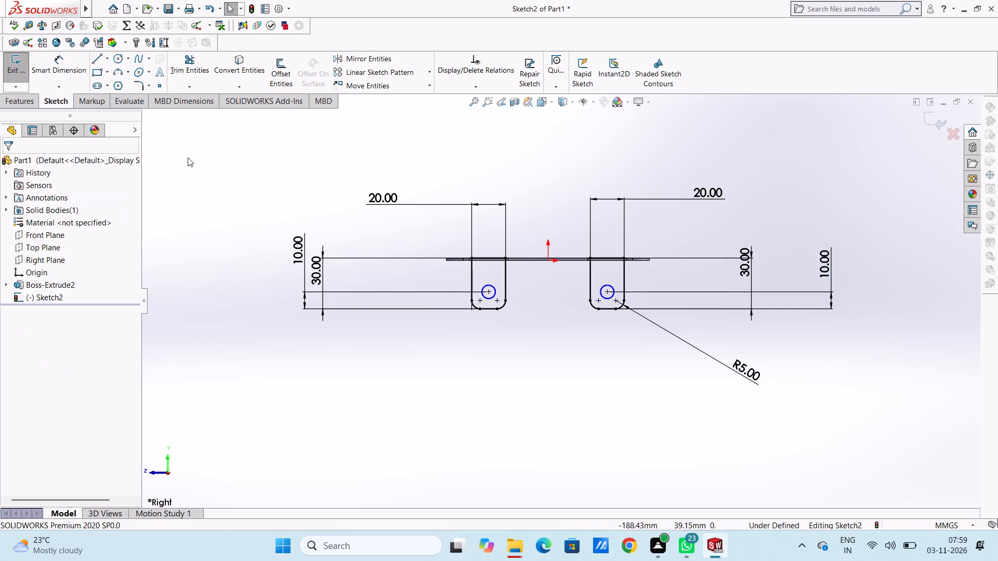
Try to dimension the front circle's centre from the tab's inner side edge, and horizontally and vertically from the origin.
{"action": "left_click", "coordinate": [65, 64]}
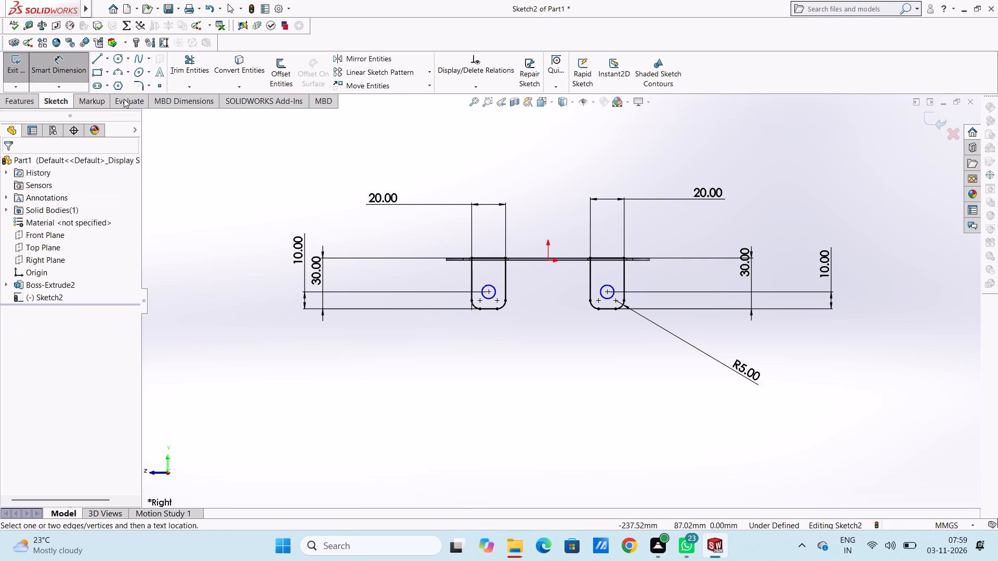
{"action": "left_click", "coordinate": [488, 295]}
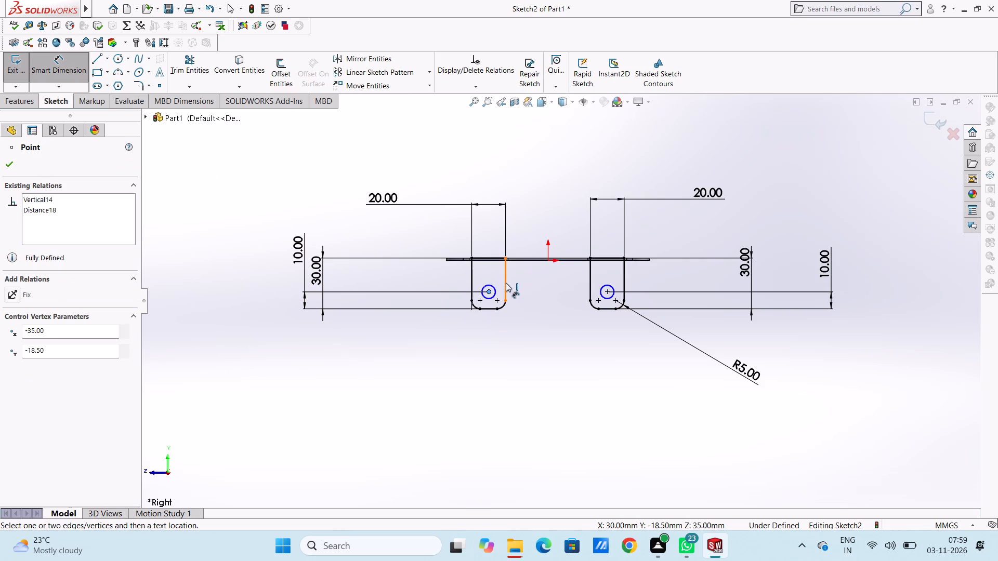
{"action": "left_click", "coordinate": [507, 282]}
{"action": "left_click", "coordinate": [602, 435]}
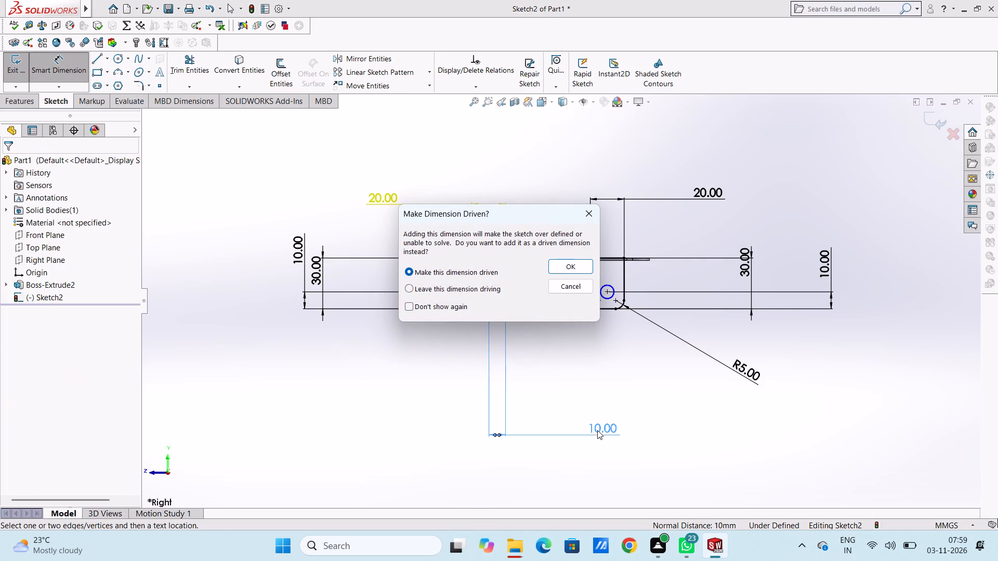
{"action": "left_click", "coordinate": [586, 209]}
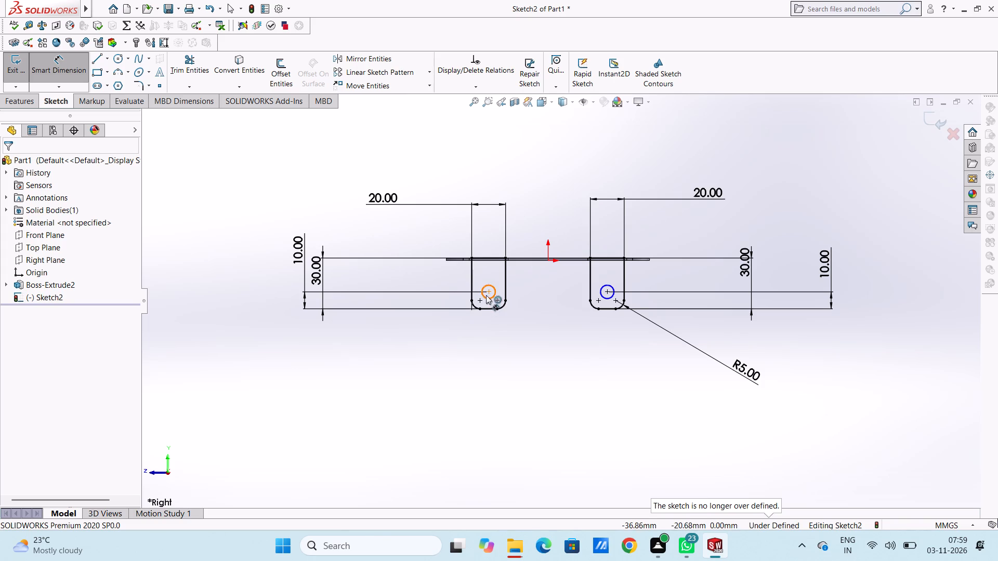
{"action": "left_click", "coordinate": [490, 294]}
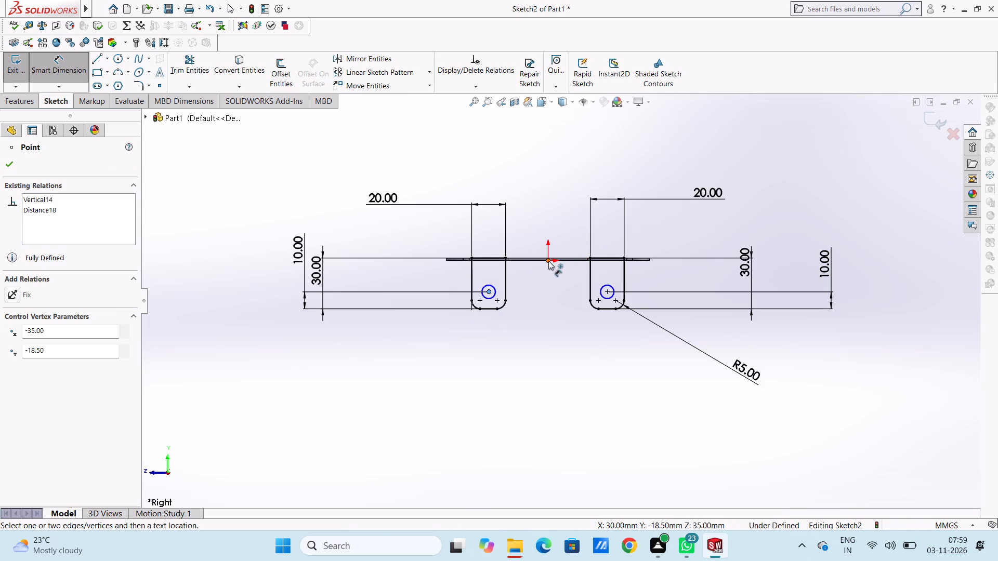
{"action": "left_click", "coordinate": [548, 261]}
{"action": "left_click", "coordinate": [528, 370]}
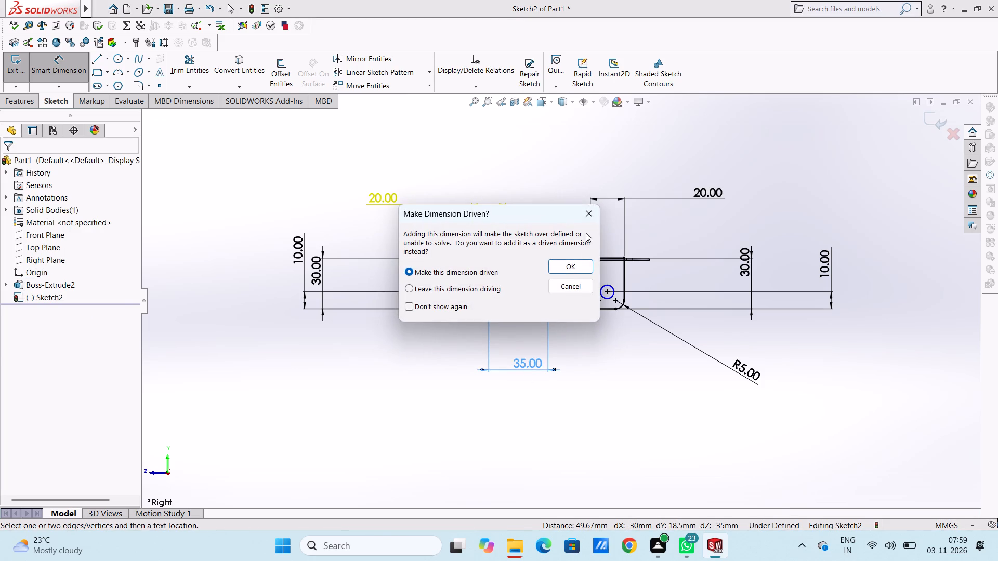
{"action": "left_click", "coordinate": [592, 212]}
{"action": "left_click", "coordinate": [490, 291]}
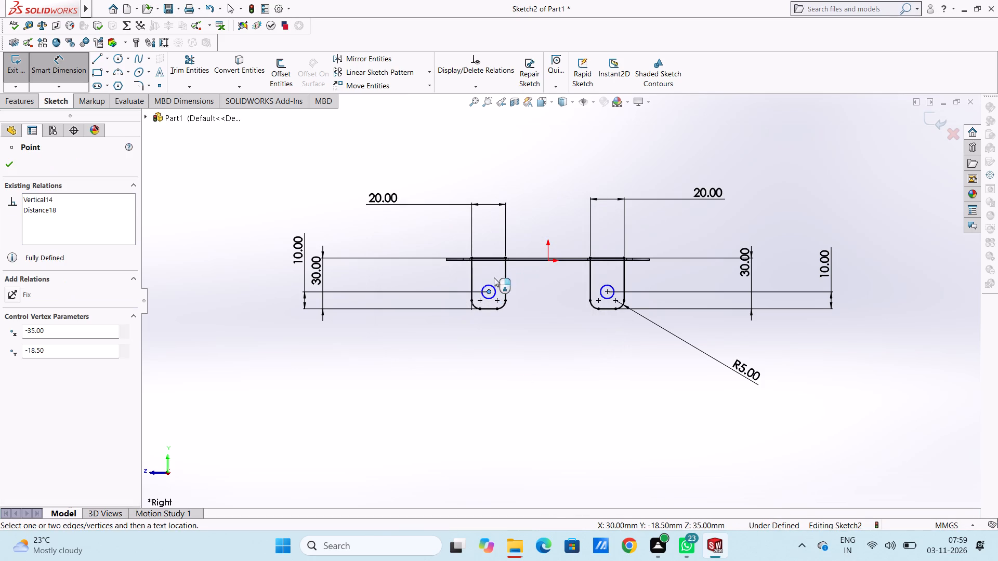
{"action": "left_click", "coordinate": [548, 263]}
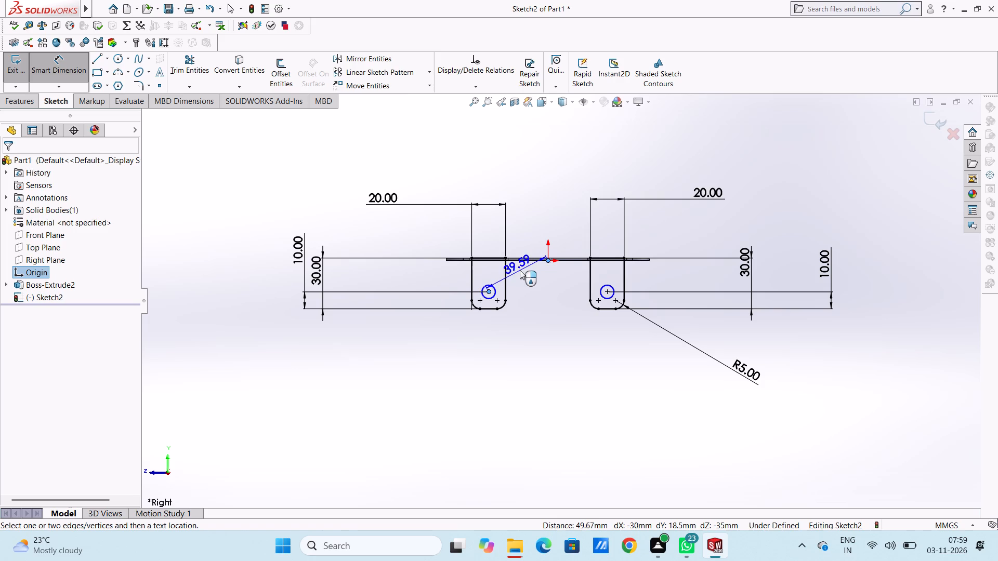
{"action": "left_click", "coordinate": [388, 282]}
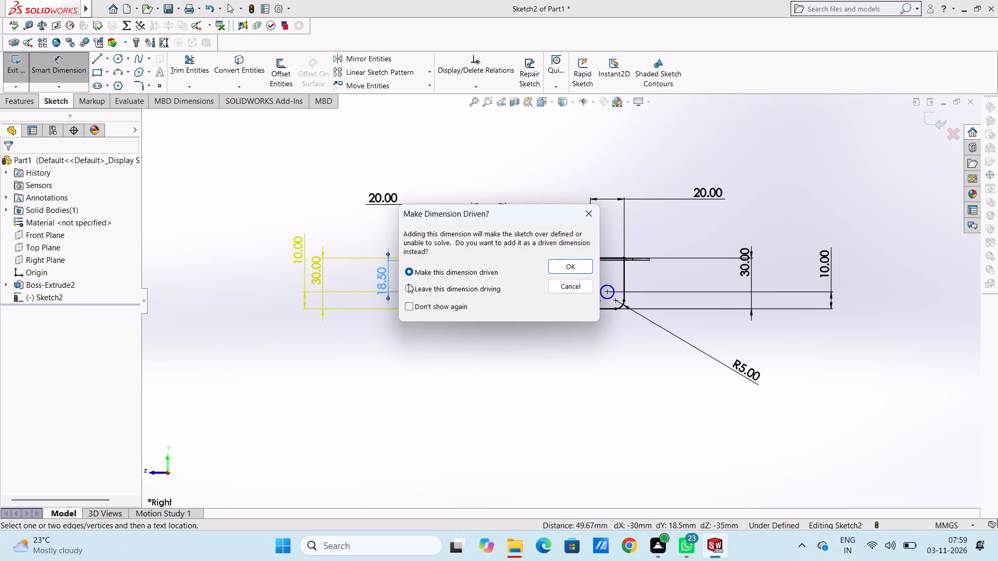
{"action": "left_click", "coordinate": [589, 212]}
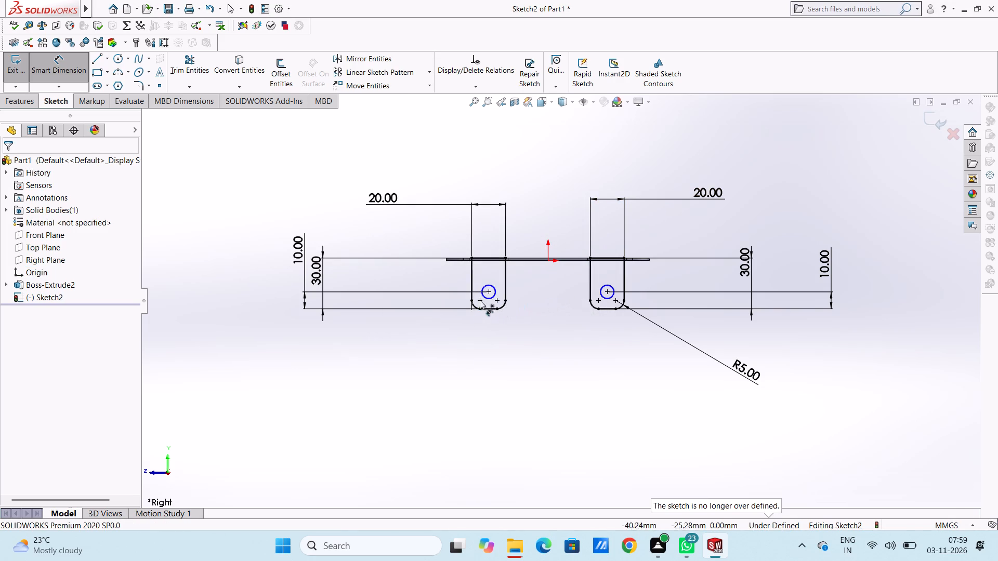
Dimension the circle in each tab profile with a diameter of 8 mm.
{"action": "left_click", "coordinate": [484, 298]}
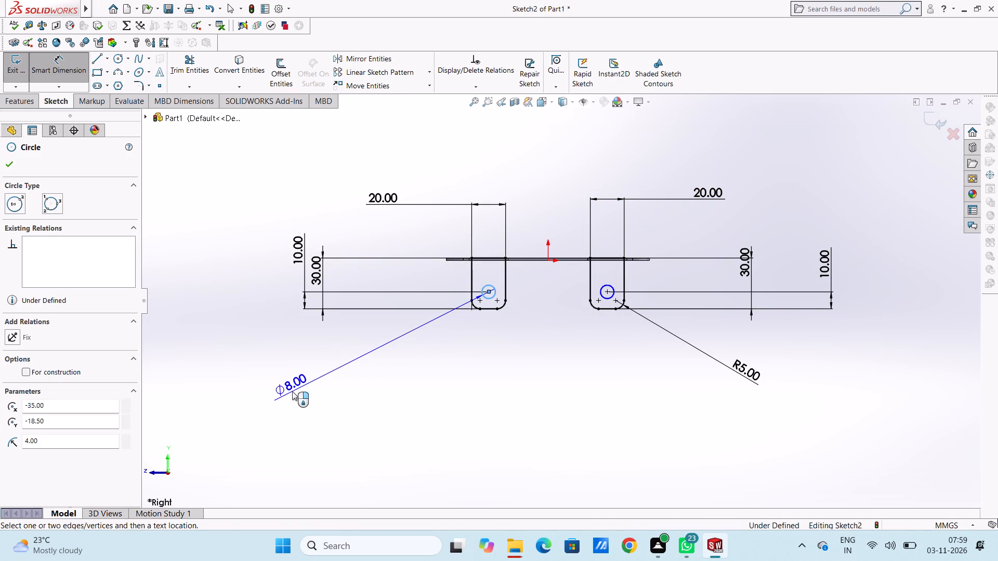
{"action": "left_click", "coordinate": [292, 391]}
{"action": "left_click", "coordinate": [248, 378]}
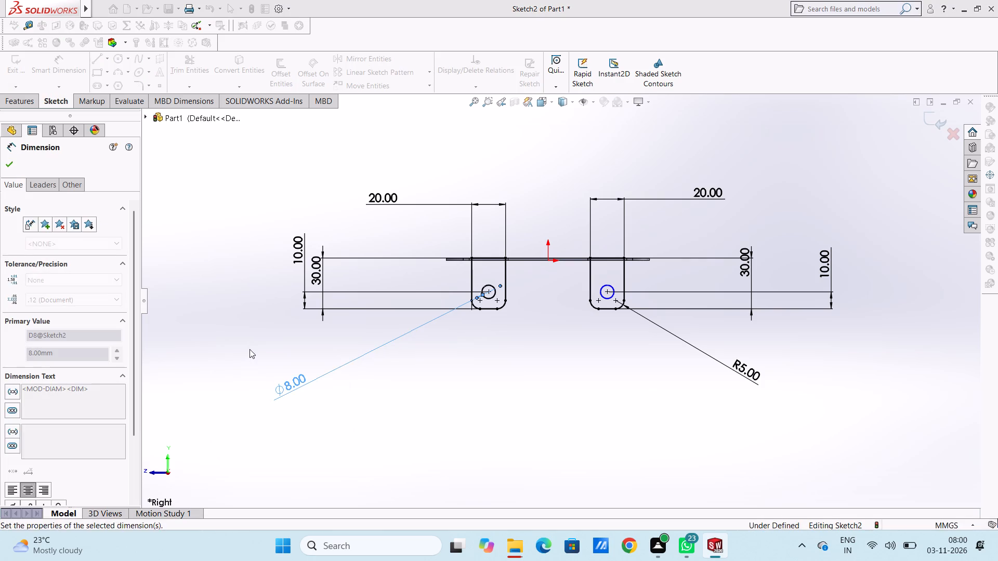
{"action": "left_click", "coordinate": [249, 349]}
{"action": "left_click", "coordinate": [602, 288]}
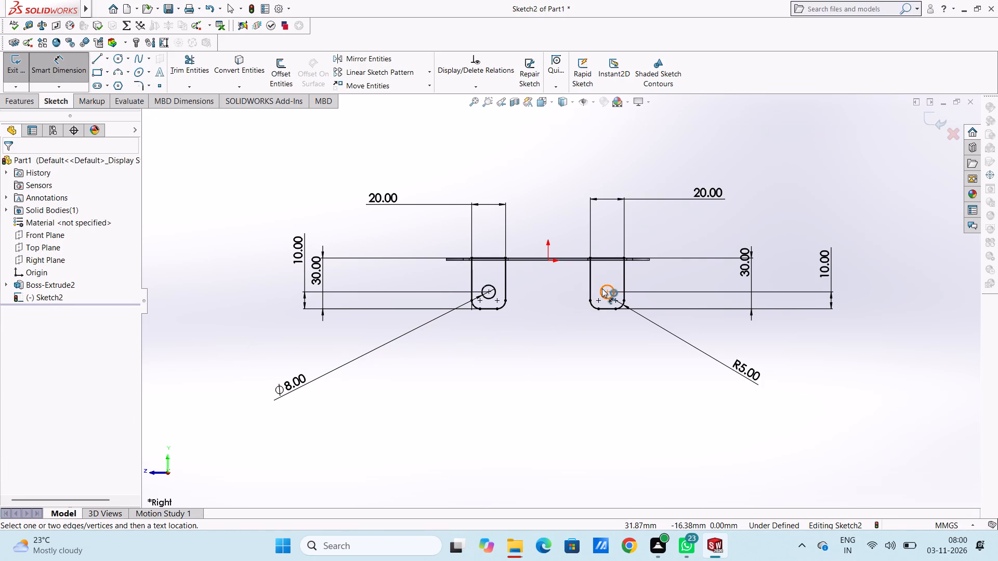
{"action": "left_click", "coordinate": [832, 372]}
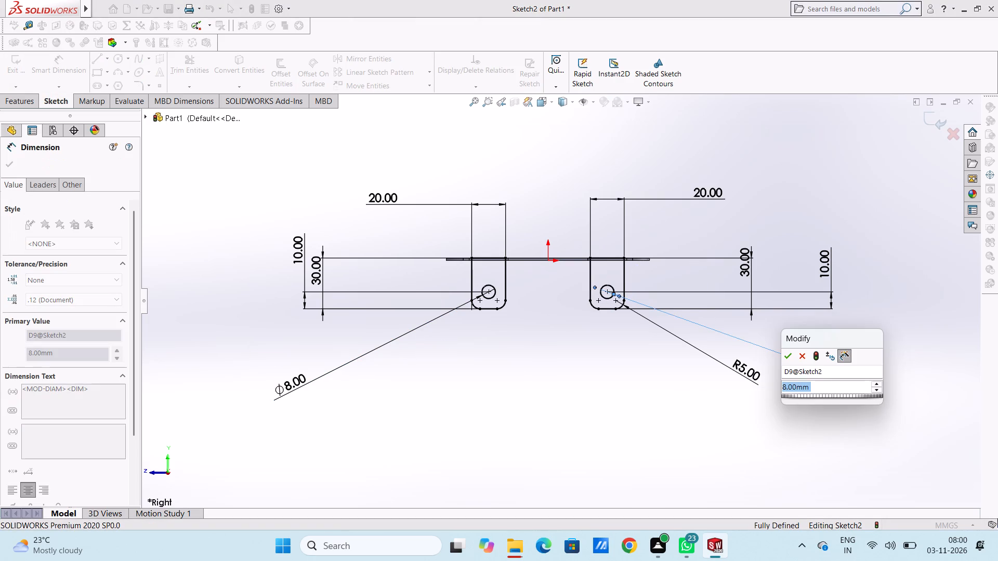
{"action": "left_click", "coordinate": [790, 354]}
{"action": "left_click", "coordinate": [792, 340]}
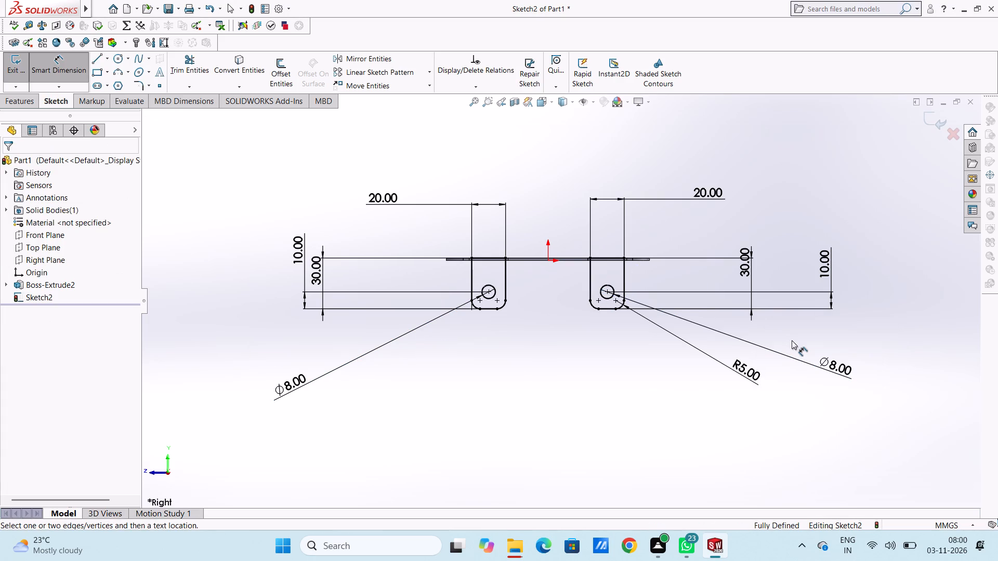
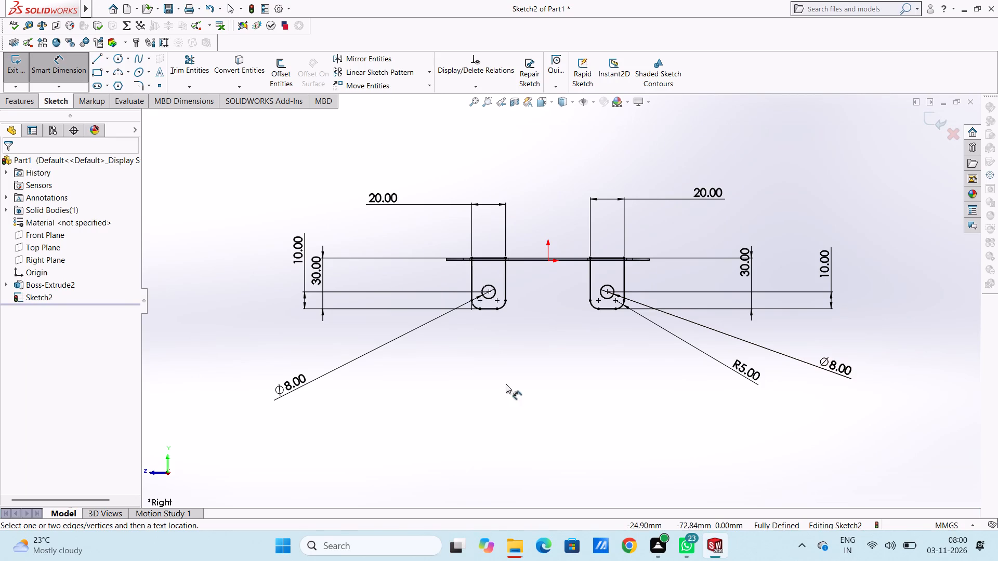
Extrude both tab profiles with their holes 1.5 mm in the reversed direction, merged with the plate.
{"action": "middle_click_drag", "start_coordinate": [526, 395], "coordinate": [594, 448]}
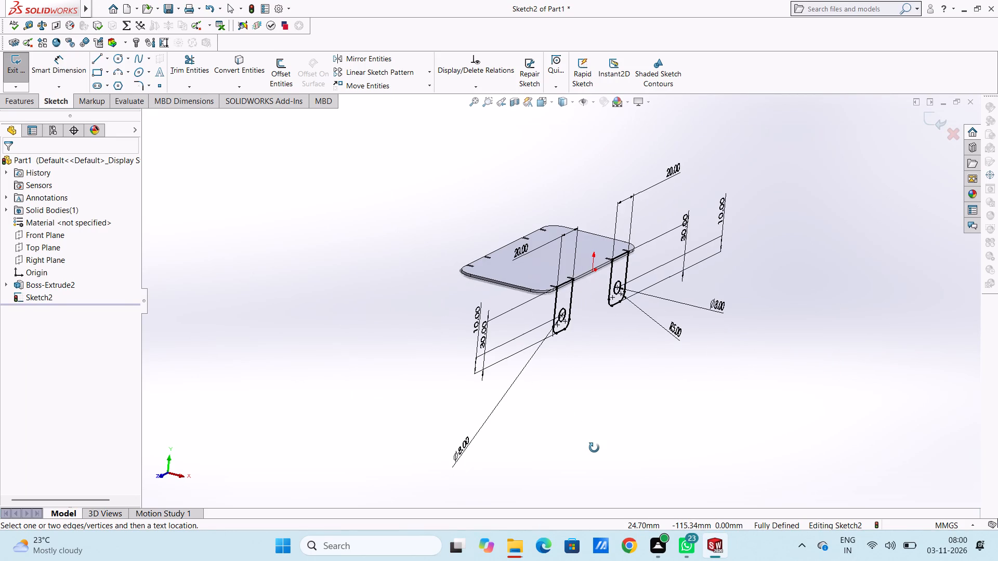
{"action": "middle_click_drag", "start_coordinate": [594, 448], "coordinate": [595, 448]}
{"action": "scroll", "coordinate": [594, 276], "scroll_direction": "down", "scroll_amount": 1}
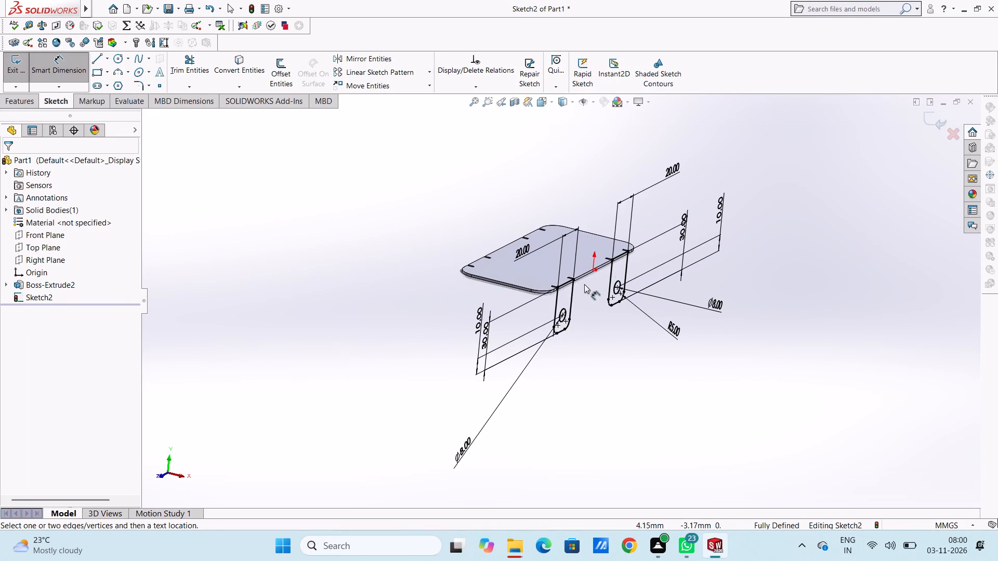
{"action": "scroll", "coordinate": [584, 284], "scroll_direction": "down", "scroll_amount": 3}
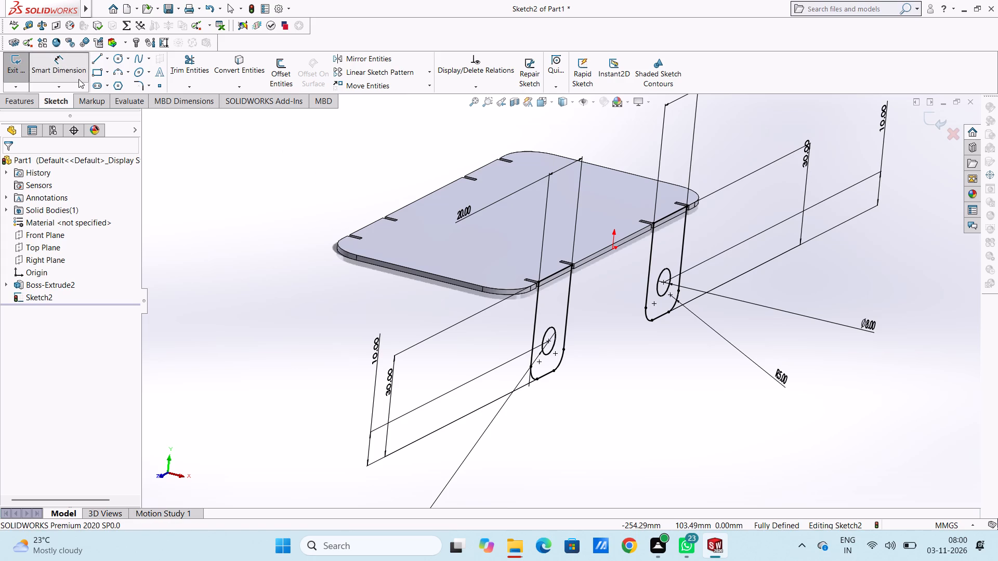
{"action": "left_click", "coordinate": [73, 72]}
{"action": "left_click", "coordinate": [26, 103]}
{"action": "left_click", "coordinate": [21, 73]}
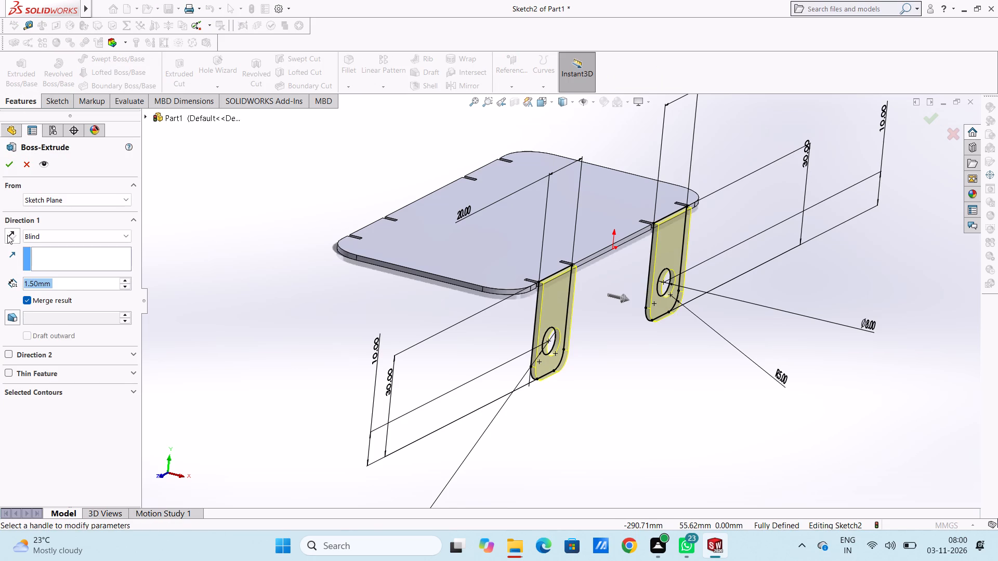
{"action": "left_click", "coordinate": [9, 232]}
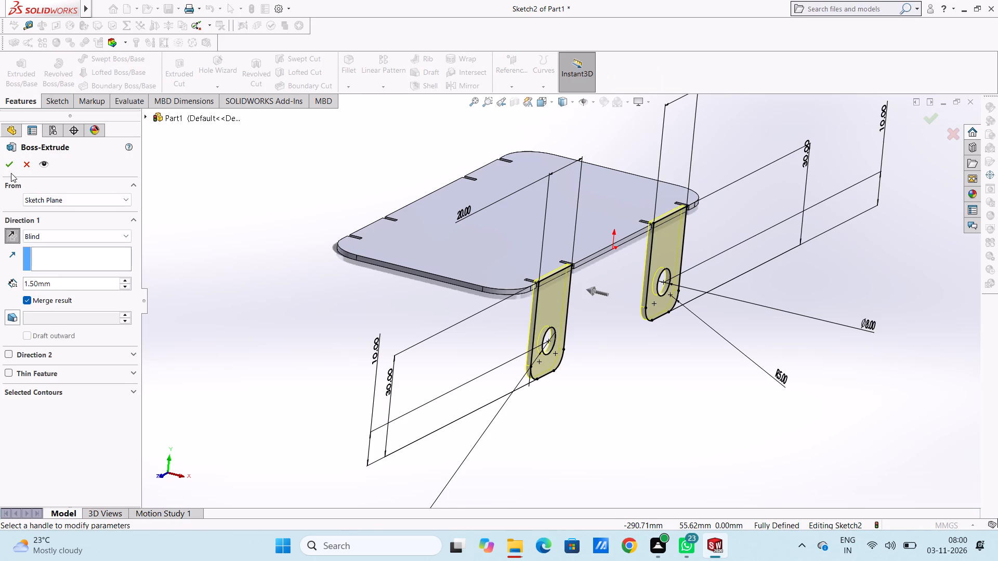
{"action": "left_click", "coordinate": [10, 170]}
{"action": "left_click", "coordinate": [201, 272]}
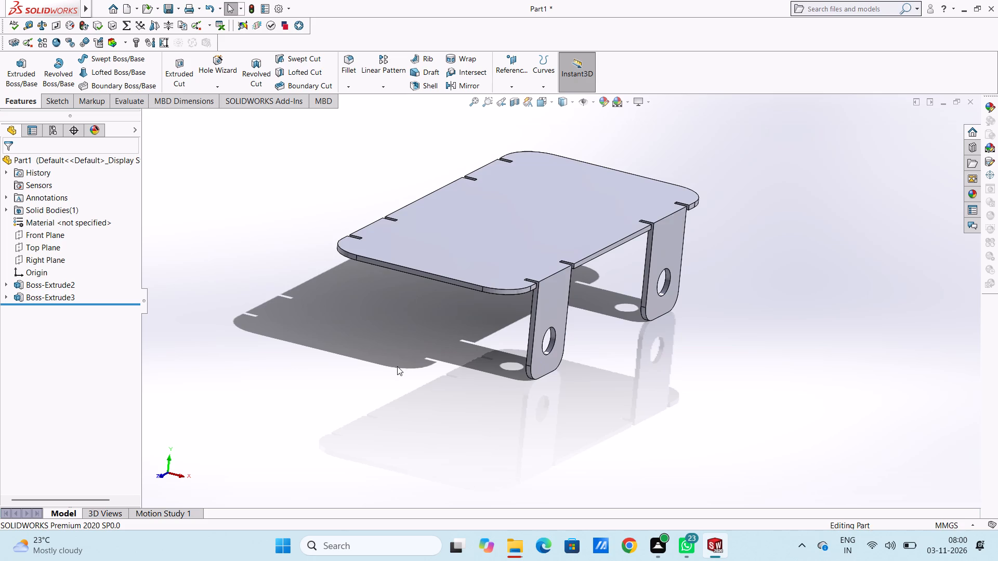
Examine the two extruded tabs and where they meet the plate from several angles.
{"action": "middle_click_drag", "start_coordinate": [397, 366], "coordinate": [347, 315]}
{"action": "middle_click_drag", "start_coordinate": [347, 315], "coordinate": [398, 378]}
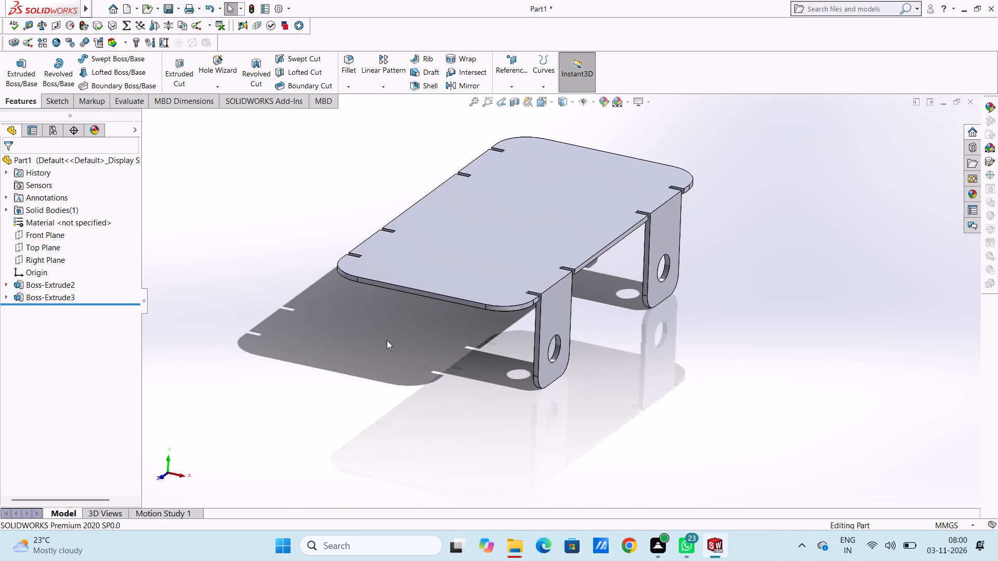
{"action": "middle_click_drag", "start_coordinate": [406, 390], "coordinate": [370, 373]}
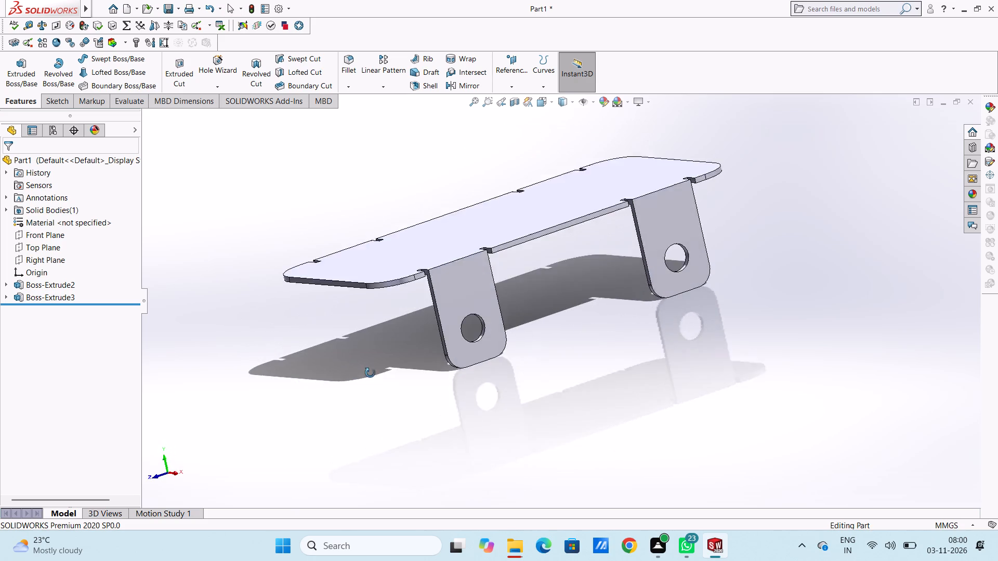
{"action": "middle_click_drag", "start_coordinate": [370, 373], "coordinate": [388, 371]}
{"action": "scroll", "coordinate": [594, 171], "scroll_direction": "up", "scroll_amount": 3}
{"action": "scroll", "coordinate": [599, 193], "scroll_direction": "down", "scroll_amount": 4}
{"action": "middle_click_drag", "start_coordinate": [605, 295], "coordinate": [628, 279]}
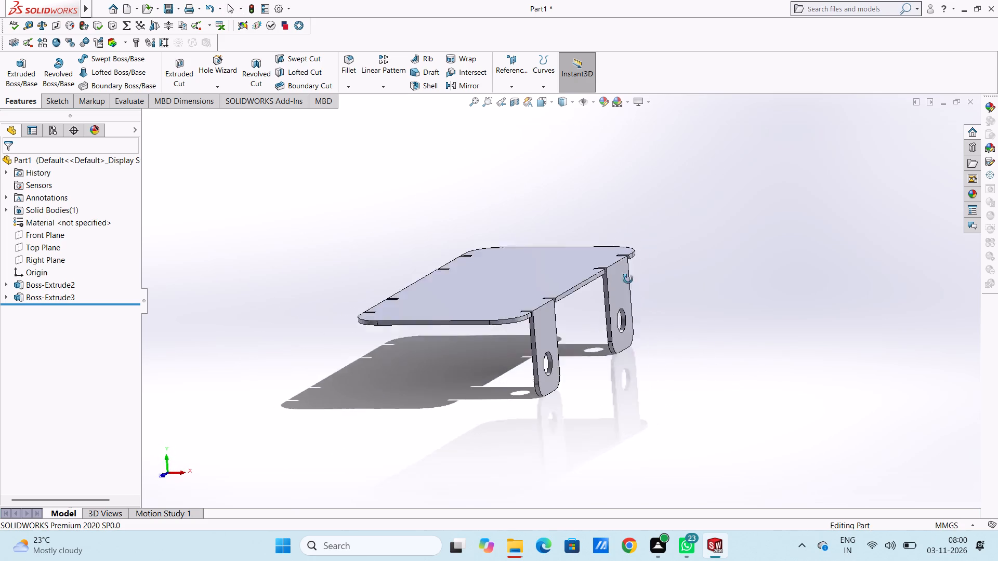
{"action": "middle_click_drag", "start_coordinate": [628, 279], "coordinate": [626, 279]}
{"action": "middle_click_drag", "start_coordinate": [556, 291], "coordinate": [553, 303]}
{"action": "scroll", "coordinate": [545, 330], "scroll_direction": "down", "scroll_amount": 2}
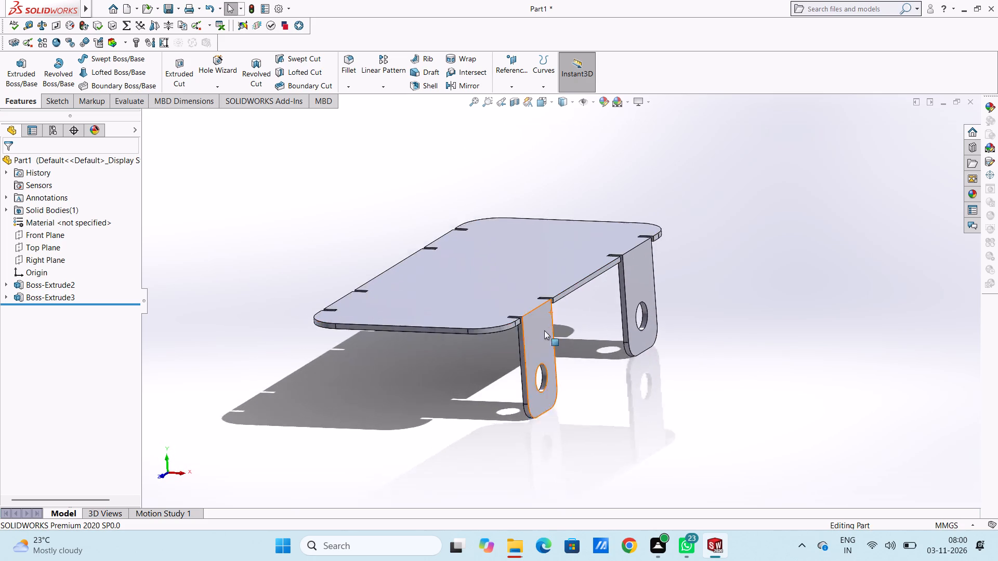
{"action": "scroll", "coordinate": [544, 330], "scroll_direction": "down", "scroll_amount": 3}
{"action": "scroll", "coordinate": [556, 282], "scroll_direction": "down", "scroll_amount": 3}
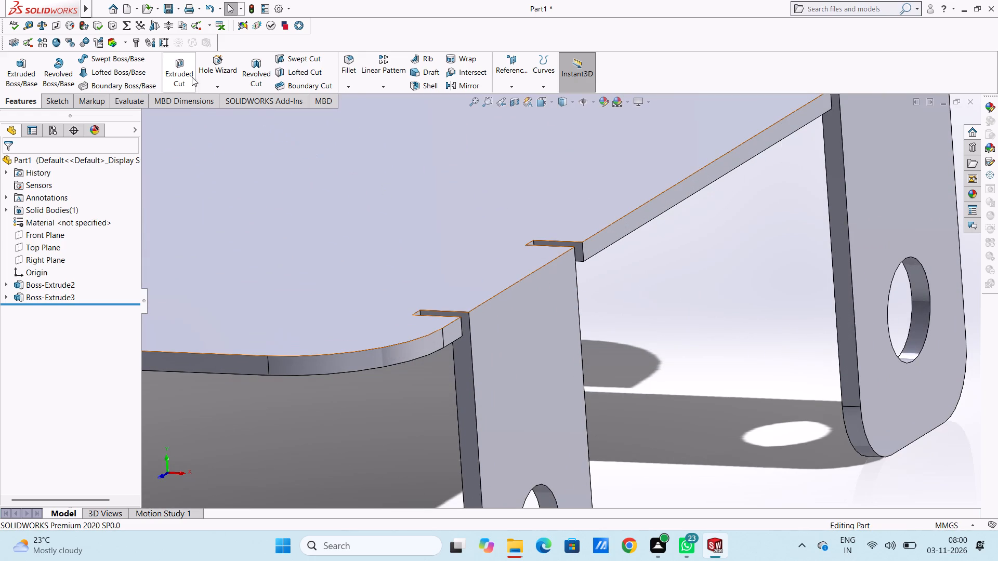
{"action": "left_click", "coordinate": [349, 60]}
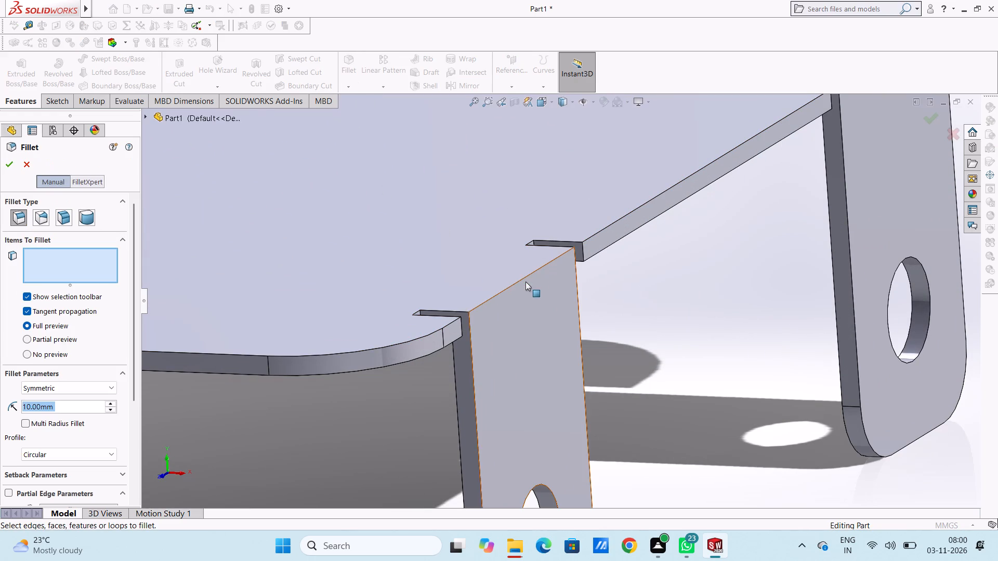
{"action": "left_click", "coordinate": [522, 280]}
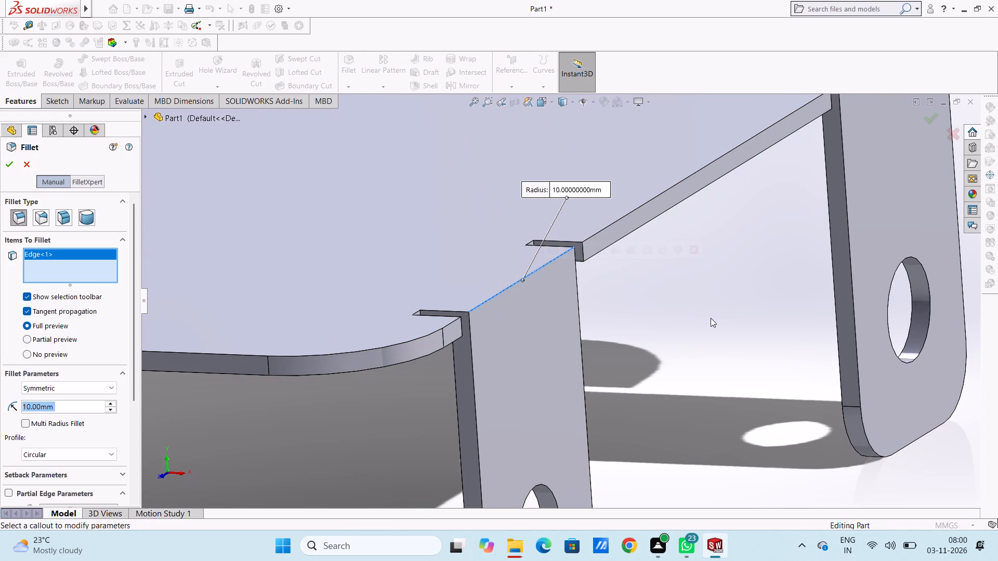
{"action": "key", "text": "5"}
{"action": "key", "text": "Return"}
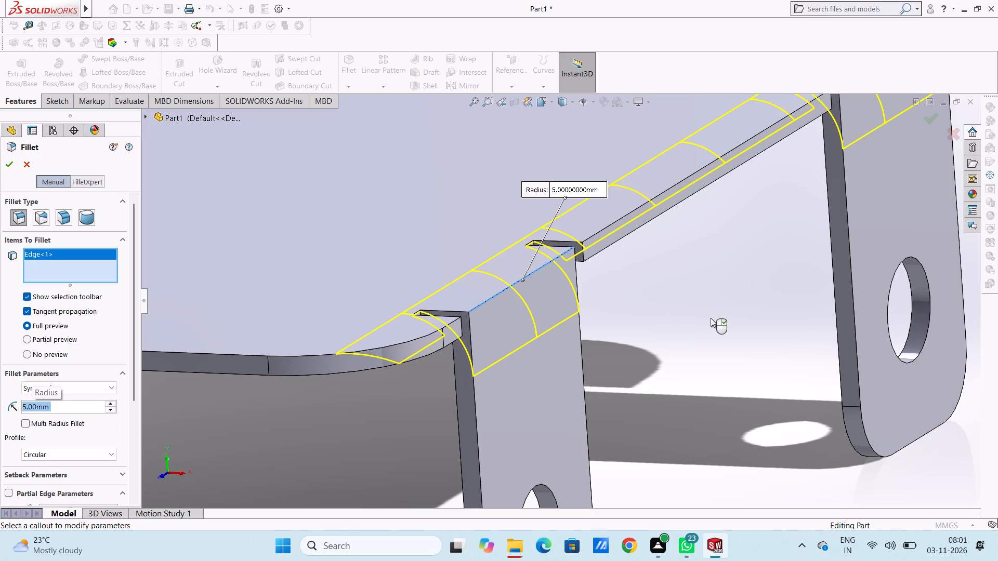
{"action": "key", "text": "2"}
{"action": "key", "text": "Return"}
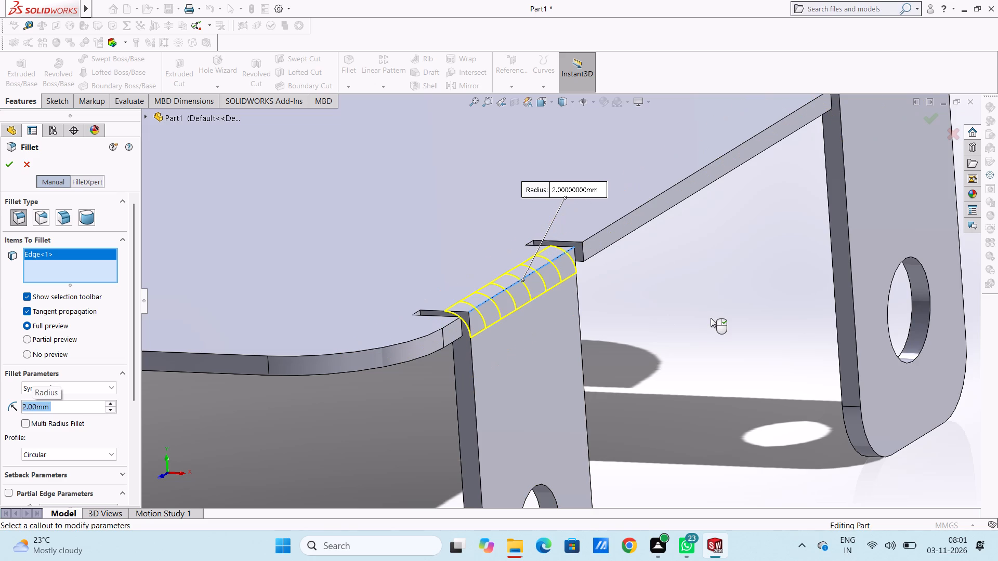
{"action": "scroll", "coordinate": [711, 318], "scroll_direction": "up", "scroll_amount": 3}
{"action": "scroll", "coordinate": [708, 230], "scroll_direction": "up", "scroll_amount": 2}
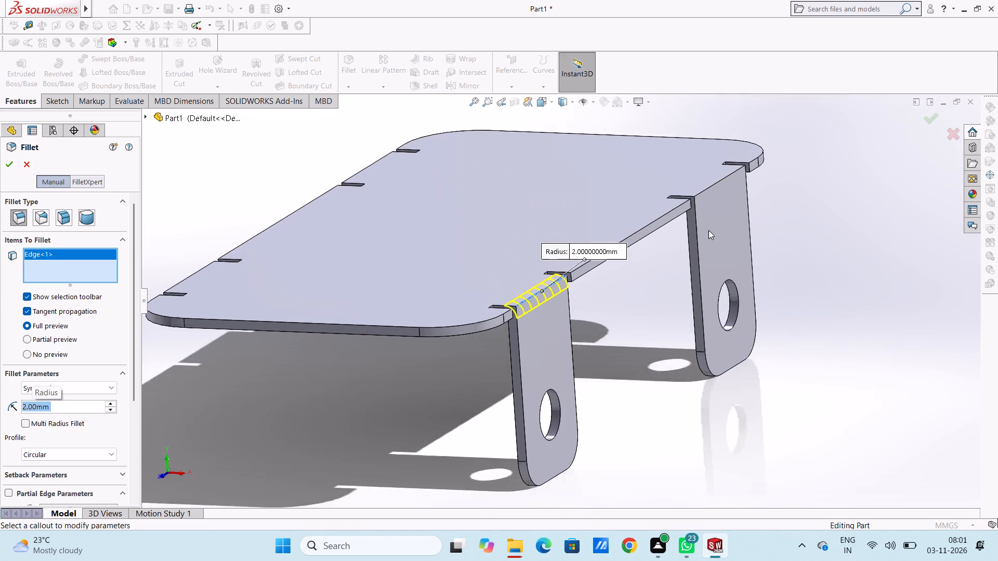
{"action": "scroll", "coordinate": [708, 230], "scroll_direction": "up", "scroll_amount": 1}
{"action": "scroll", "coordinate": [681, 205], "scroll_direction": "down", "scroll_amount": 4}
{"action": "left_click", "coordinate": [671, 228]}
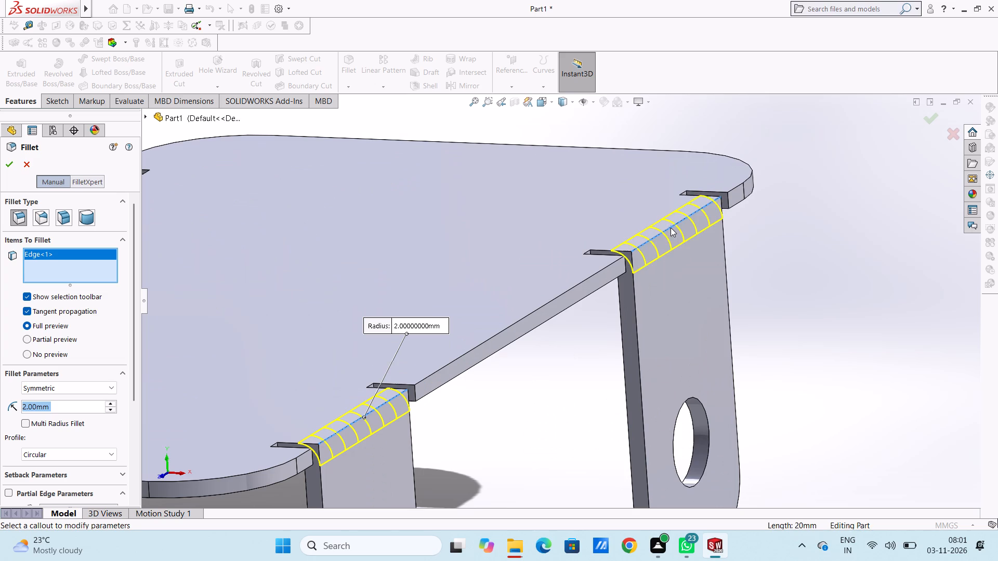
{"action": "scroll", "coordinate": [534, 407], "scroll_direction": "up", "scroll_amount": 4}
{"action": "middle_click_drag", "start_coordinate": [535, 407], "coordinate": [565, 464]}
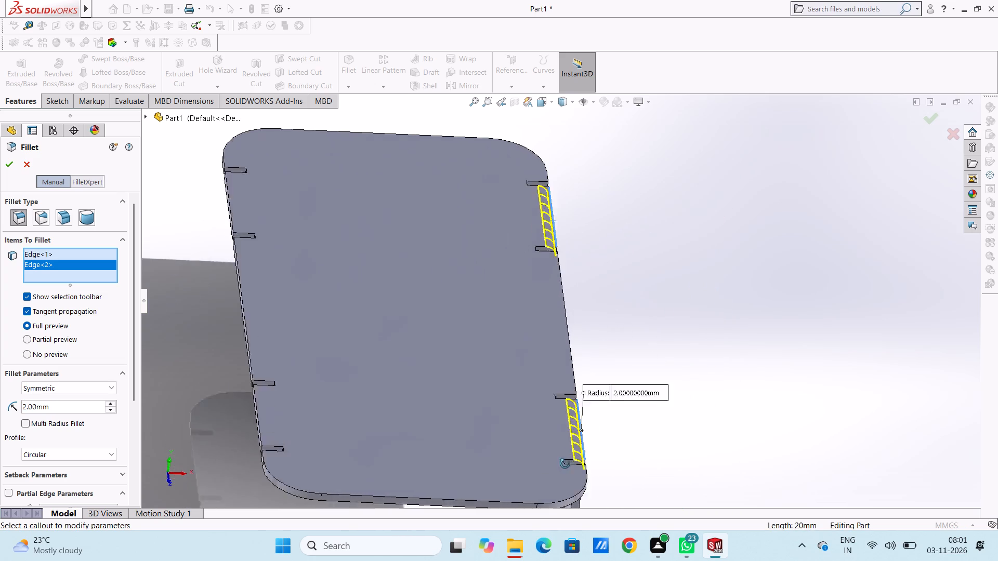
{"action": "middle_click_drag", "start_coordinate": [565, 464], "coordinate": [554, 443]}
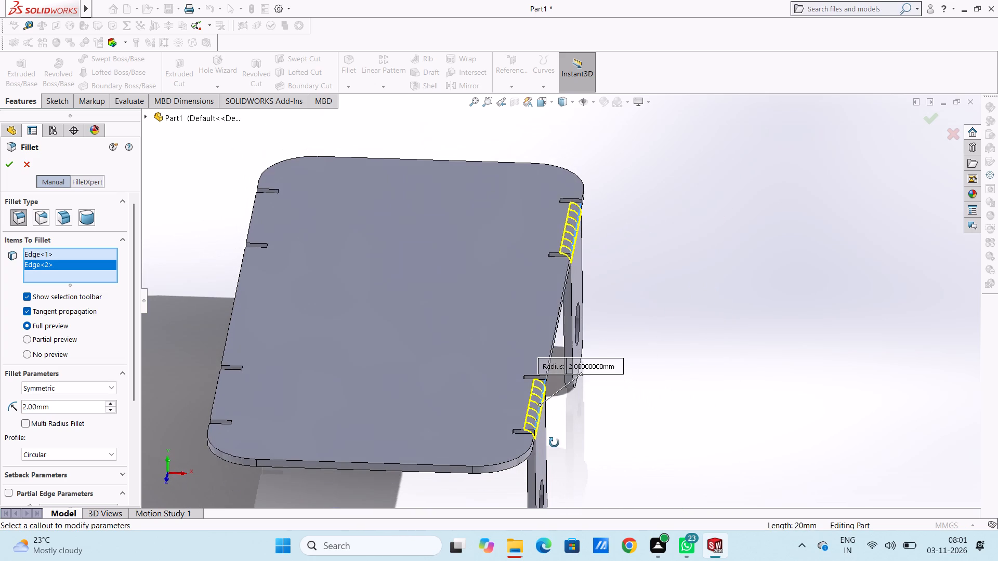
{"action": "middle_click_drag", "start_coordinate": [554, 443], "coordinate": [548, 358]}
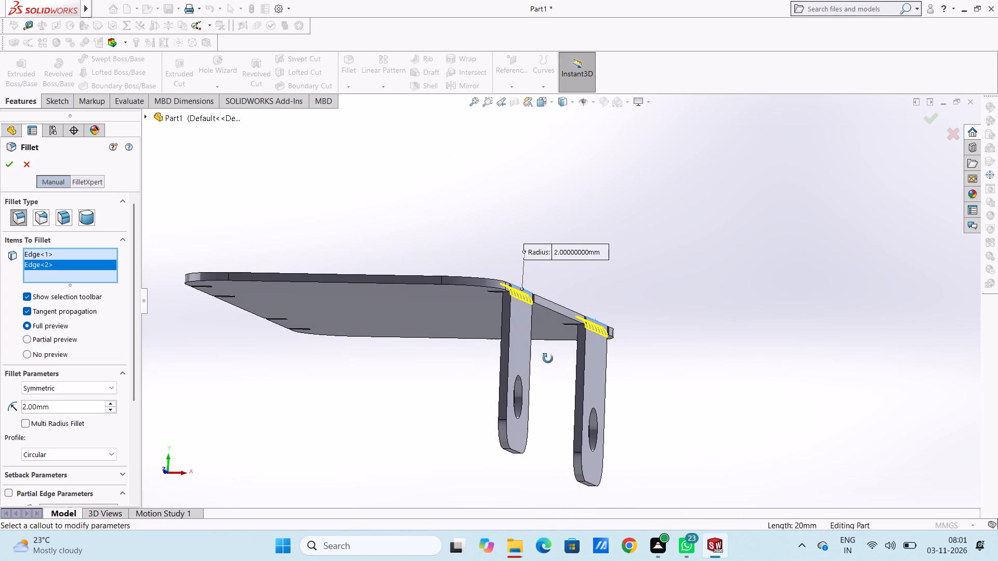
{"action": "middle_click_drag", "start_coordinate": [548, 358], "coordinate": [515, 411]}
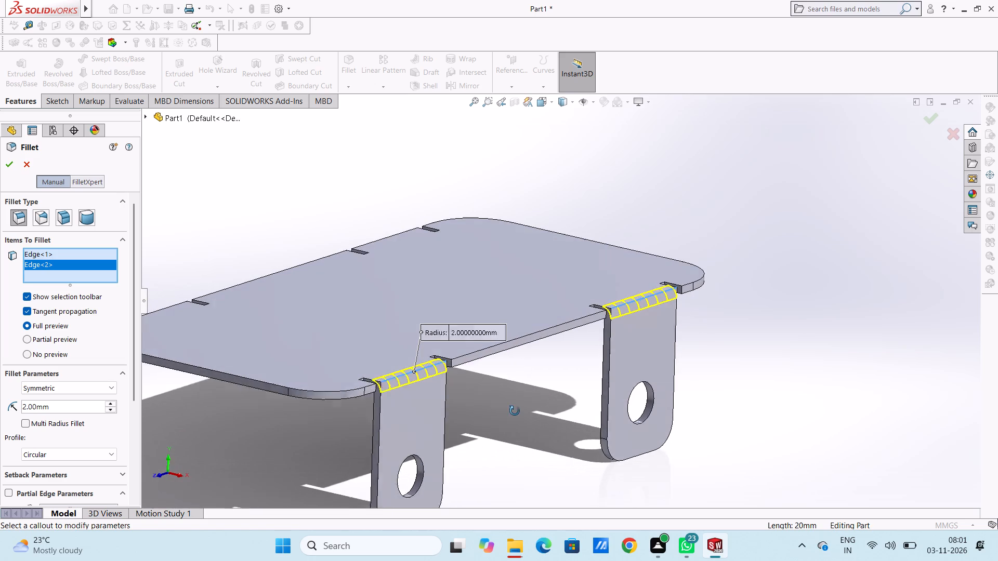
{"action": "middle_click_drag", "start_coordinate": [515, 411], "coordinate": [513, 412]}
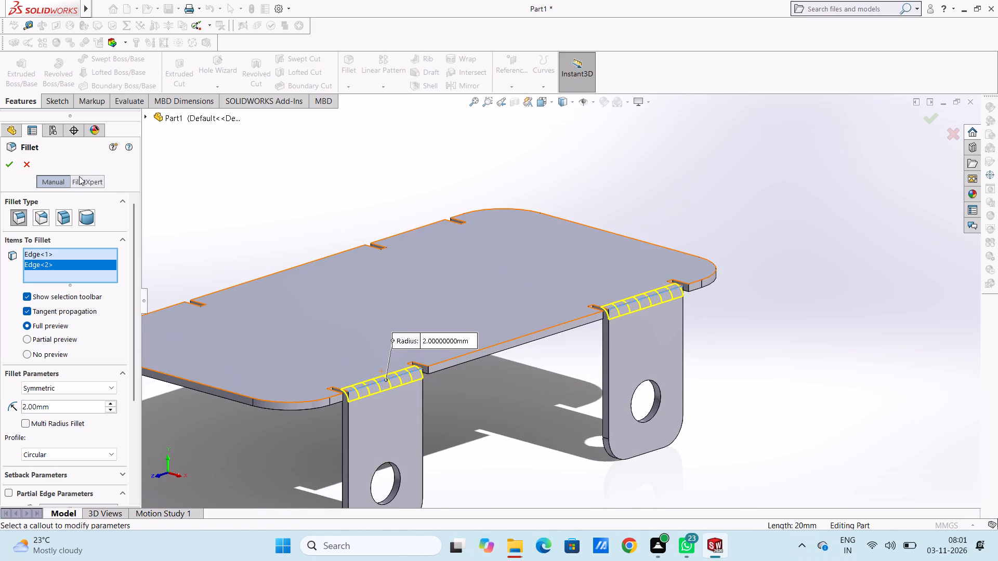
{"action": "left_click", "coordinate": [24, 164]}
Open a sketch on the plate's opposite long side, on the edge face between the rear pair of notches.
{"action": "scroll", "coordinate": [511, 340], "scroll_direction": "up", "scroll_amount": 4}
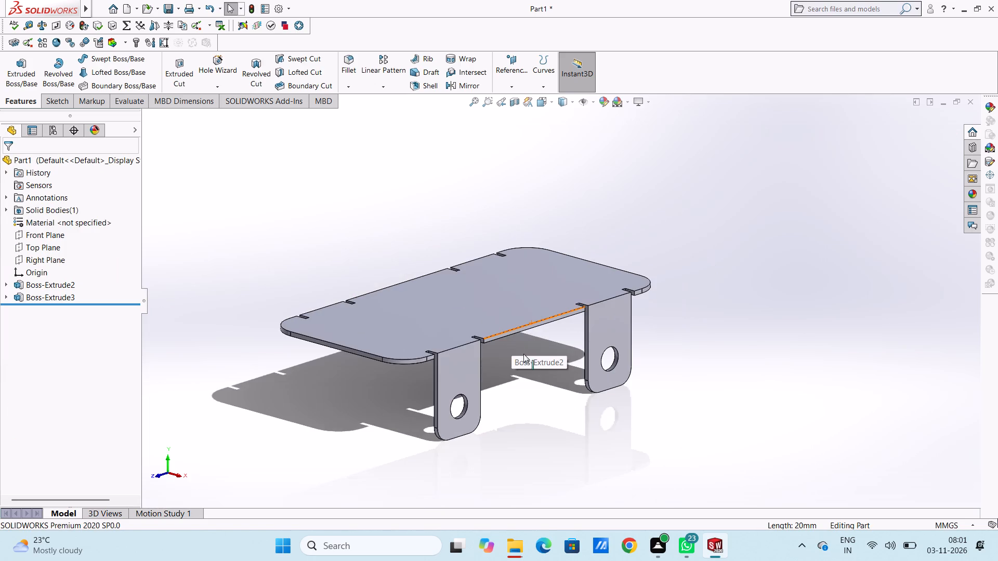
{"action": "middle_click_drag", "start_coordinate": [533, 394], "coordinate": [590, 376]}
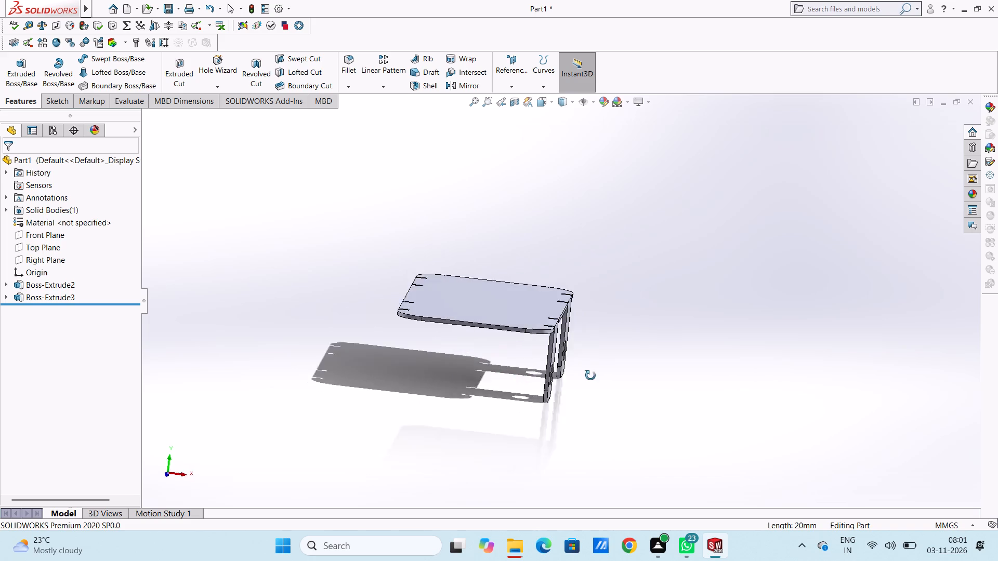
{"action": "middle_click_drag", "start_coordinate": [590, 376], "coordinate": [684, 398]}
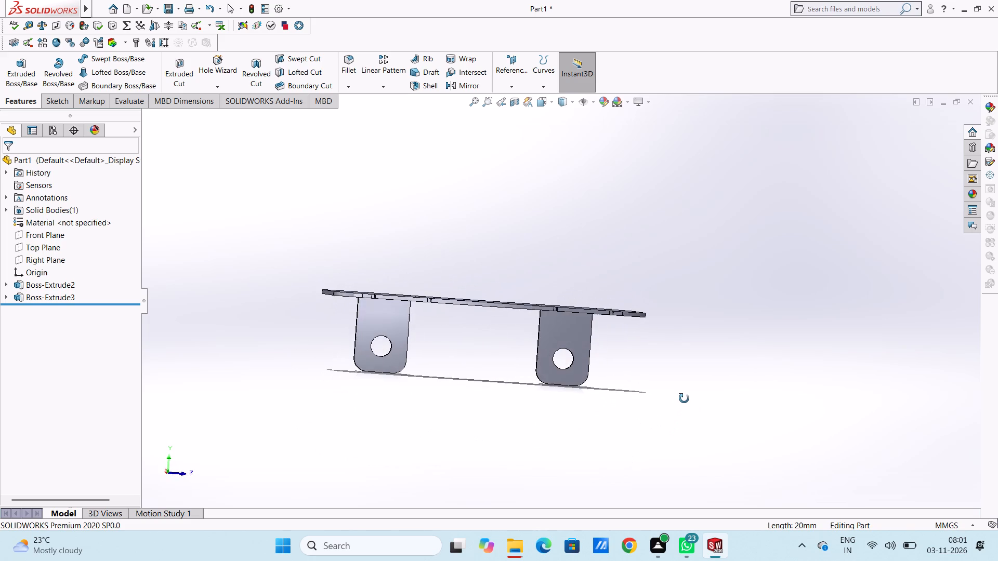
{"action": "middle_click_drag", "start_coordinate": [684, 398], "coordinate": [682, 418]}
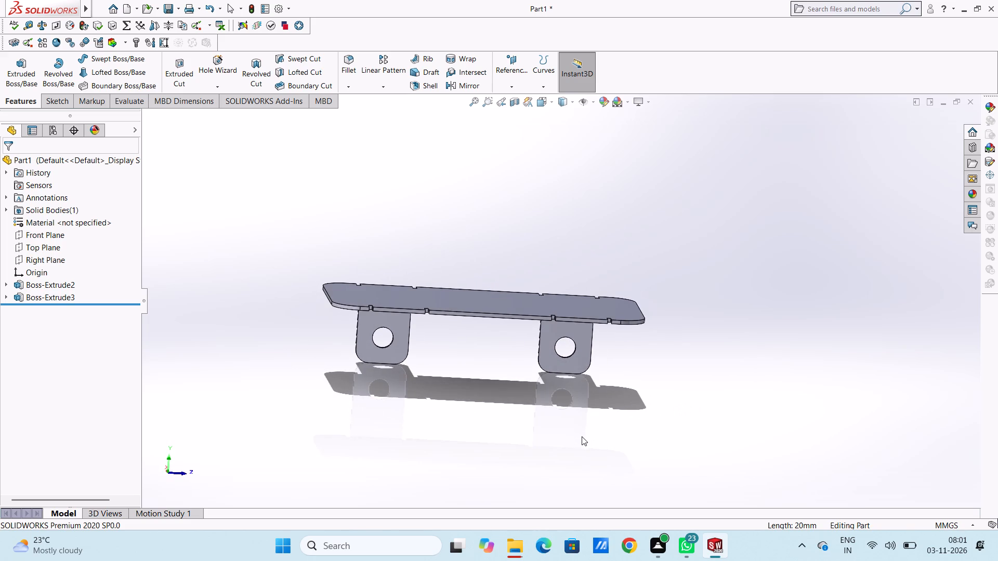
{"action": "key", "text": "ctrl+3"}
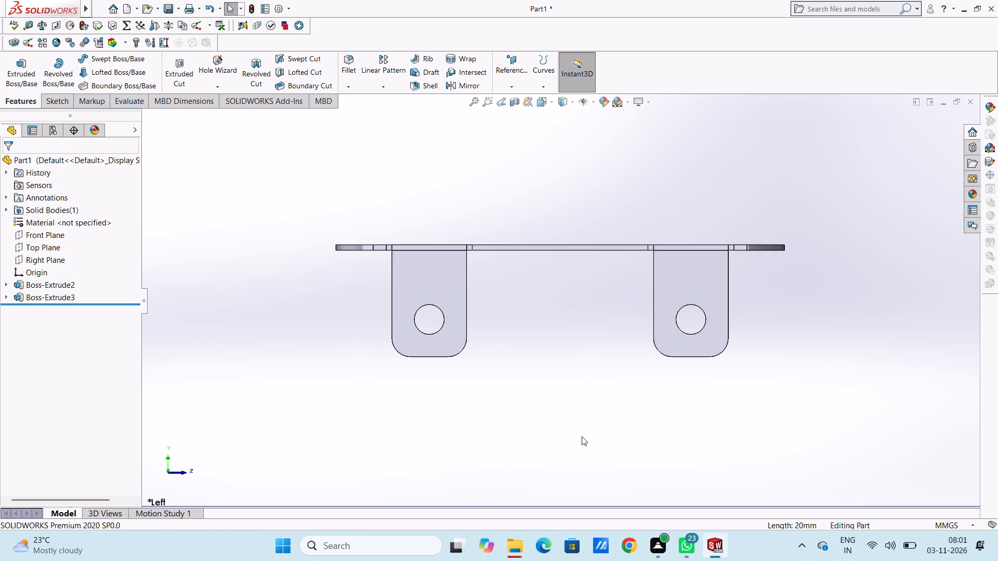
{"action": "scroll", "coordinate": [444, 258], "scroll_direction": "down", "scroll_amount": 3}
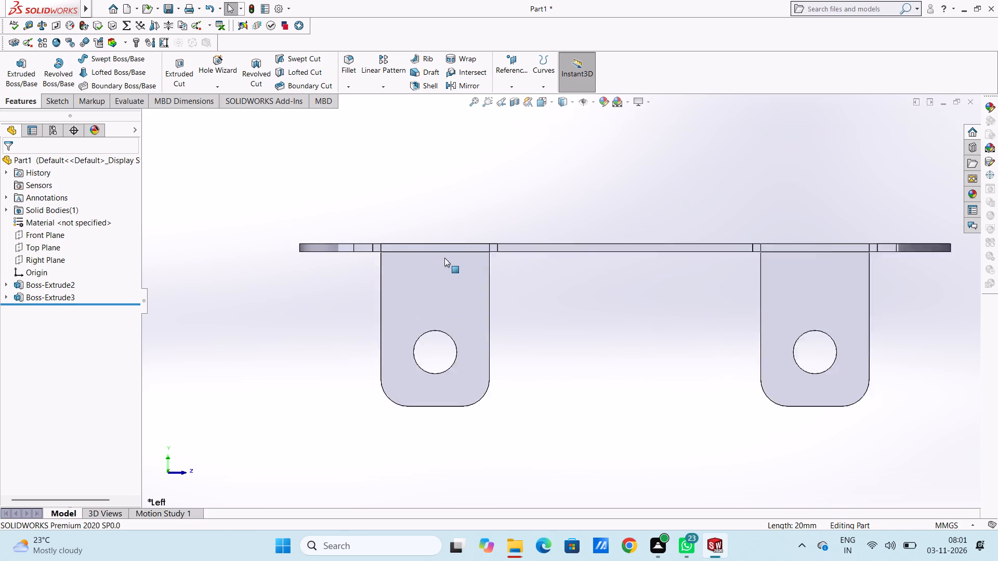
{"action": "left_click", "coordinate": [453, 247]}
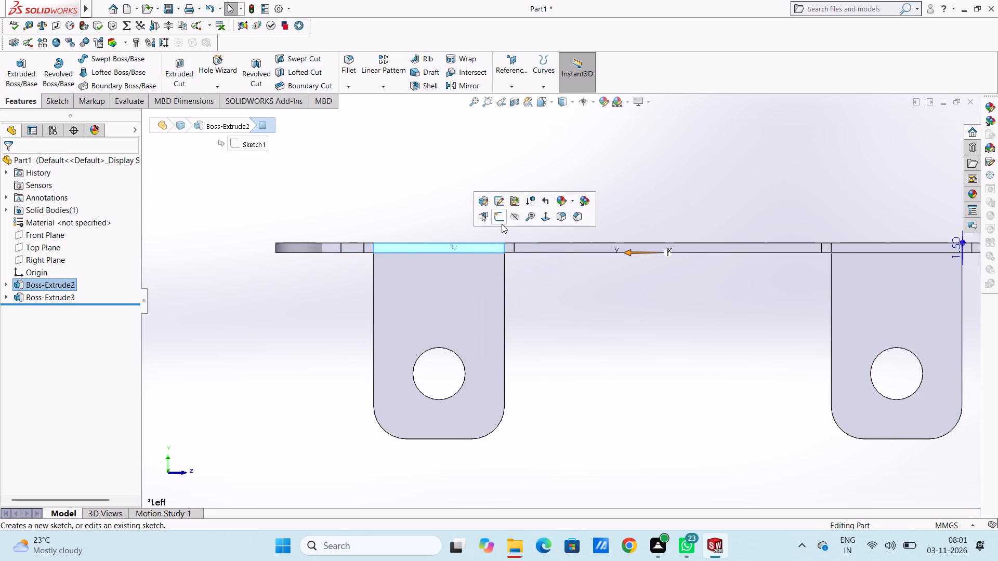
{"action": "left_click", "coordinate": [502, 223]}
{"action": "left_click", "coordinate": [461, 205]}
{"action": "scroll", "coordinate": [471, 226], "scroll_direction": "up", "scroll_amount": 5}
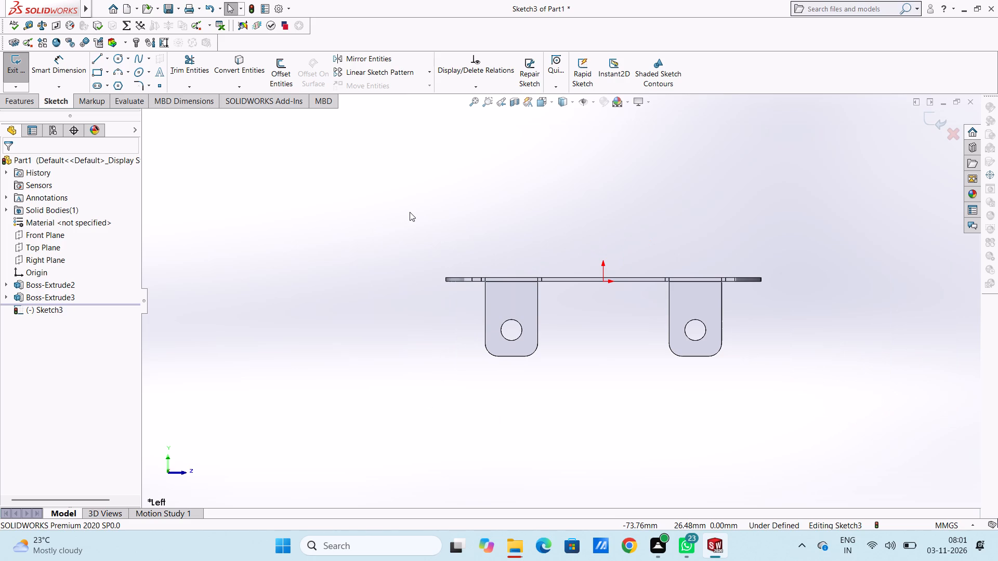
Draw a 30 mm high, 20 mm wide corner rectangle for the rear tab, starting at the notched section's outer top corner.
{"action": "left_click", "coordinate": [97, 71]}
{"action": "scroll", "coordinate": [544, 323], "scroll_direction": "down", "scroll_amount": 5}
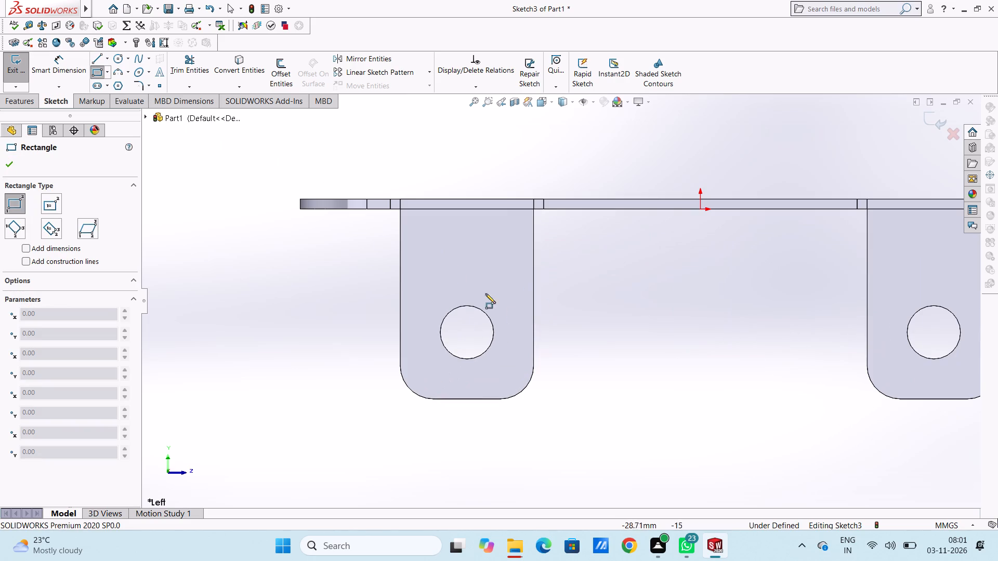
{"action": "left_click", "coordinate": [400, 198]}
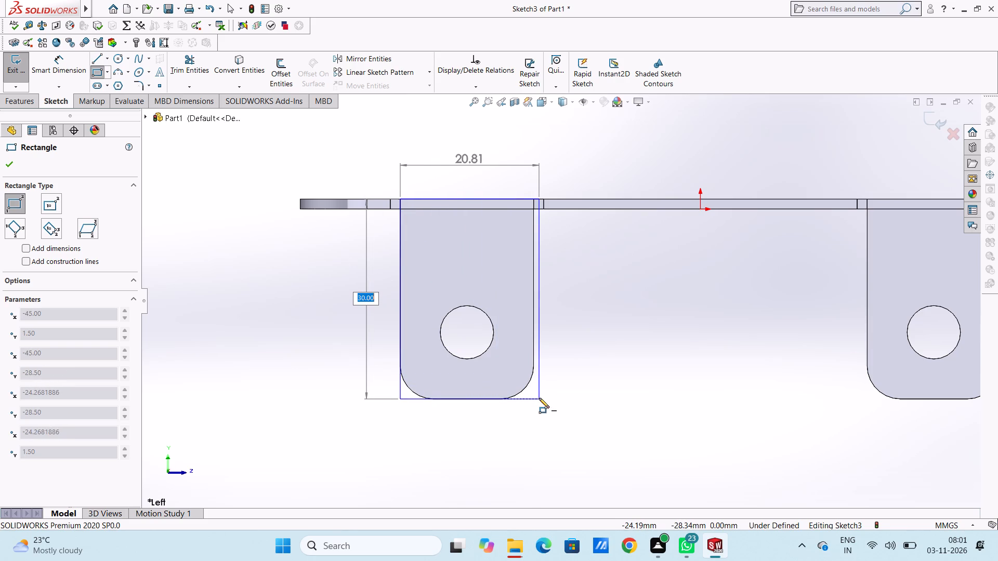
{"action": "key", "text": "Return"}
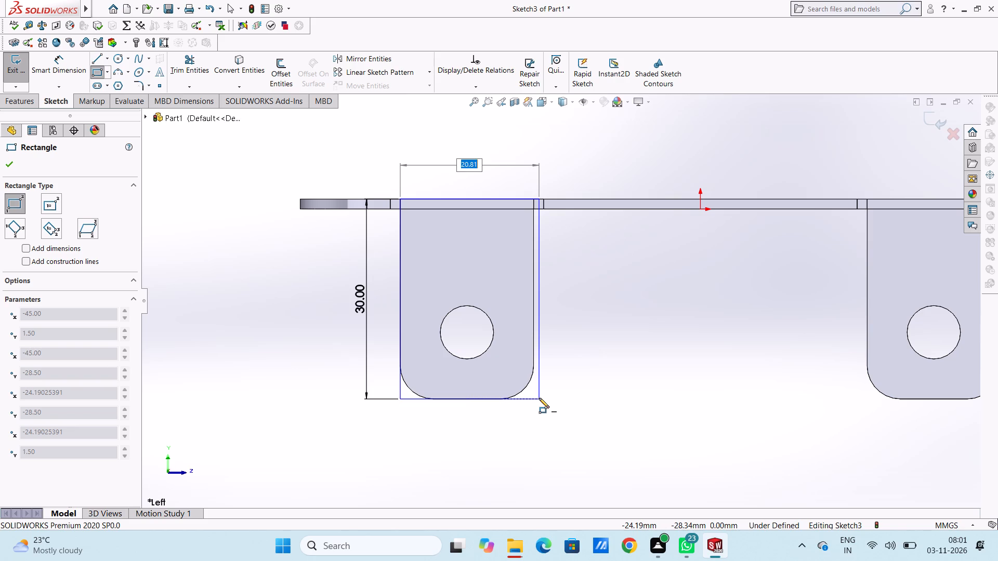
{"action": "type", "text": "20"}
{"action": "key", "text": "Return"}
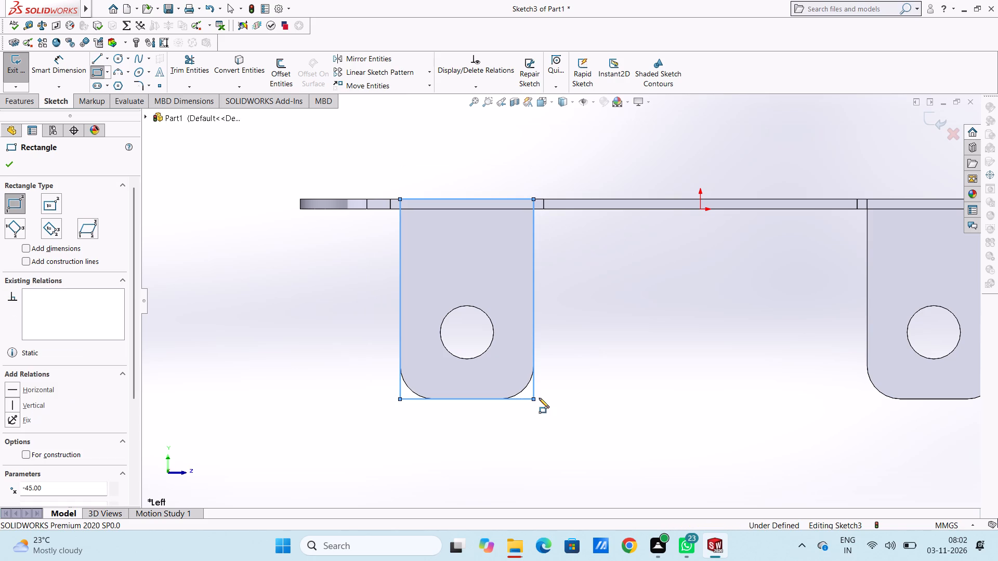
{"action": "scroll", "coordinate": [746, 309], "scroll_direction": "up", "scroll_amount": 4}
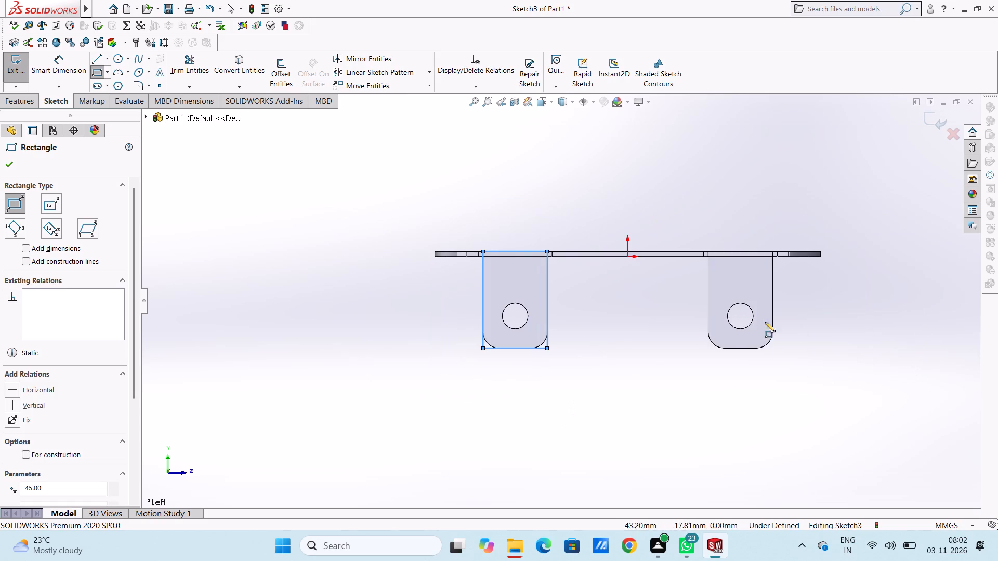
Draw a 30 mm high, 20 mm wide corner rectangle for the front tab, starting at the notched section's inner top corner.
{"action": "scroll", "coordinate": [765, 322], "scroll_direction": "down", "scroll_amount": 4}
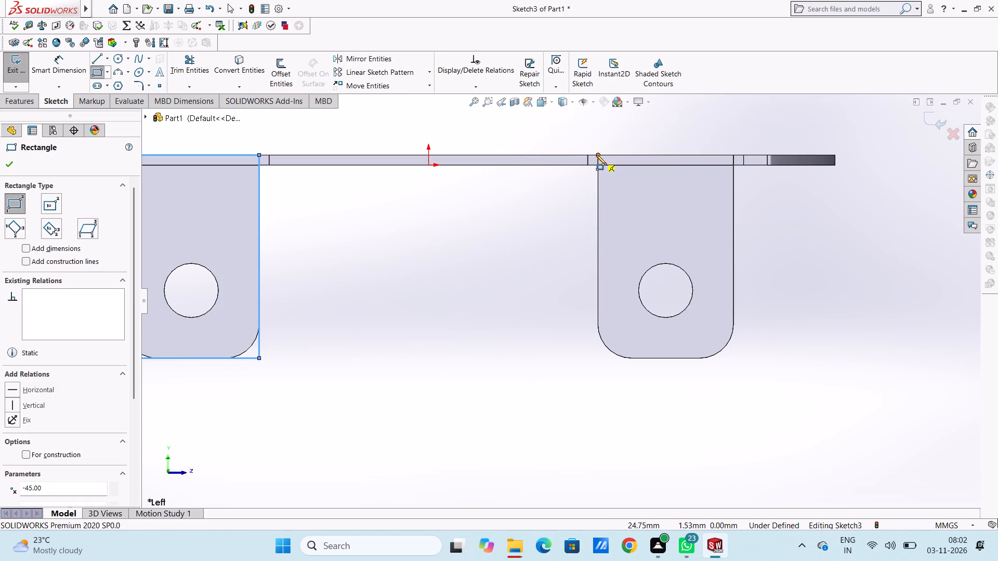
{"action": "left_click", "coordinate": [596, 155]}
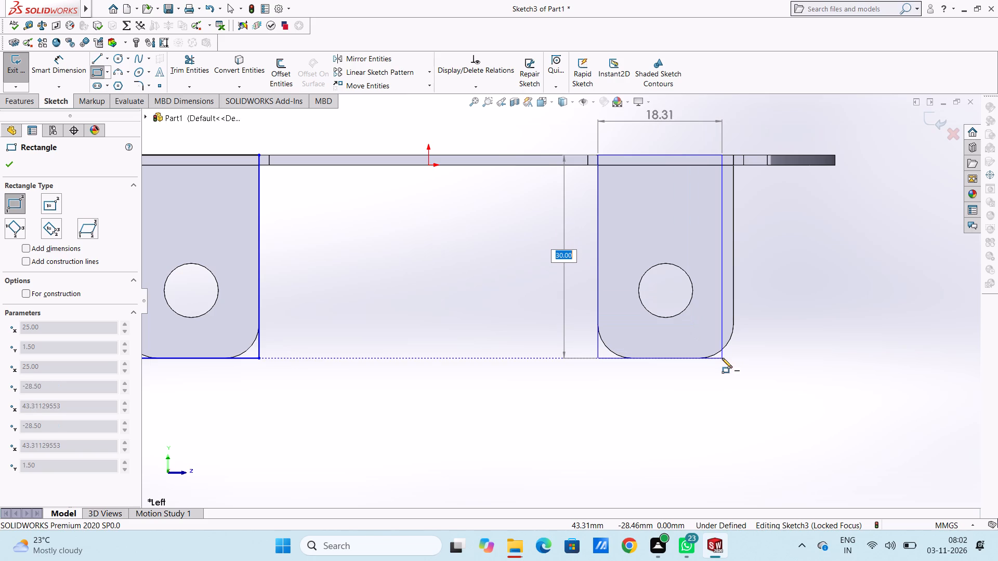
{"action": "key", "text": "Return"}
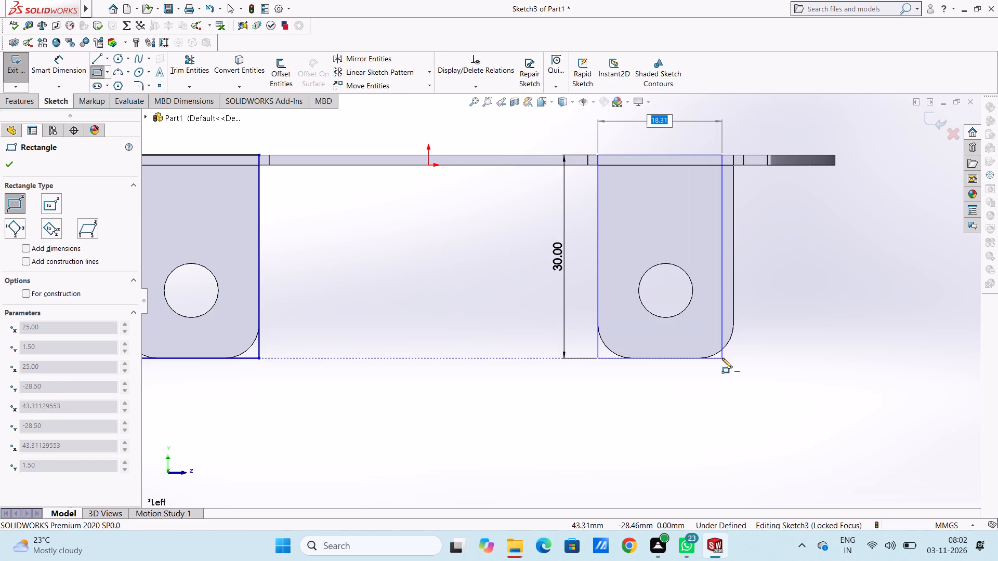
{"action": "type", "text": "20"}
{"action": "key", "text": "Return"}
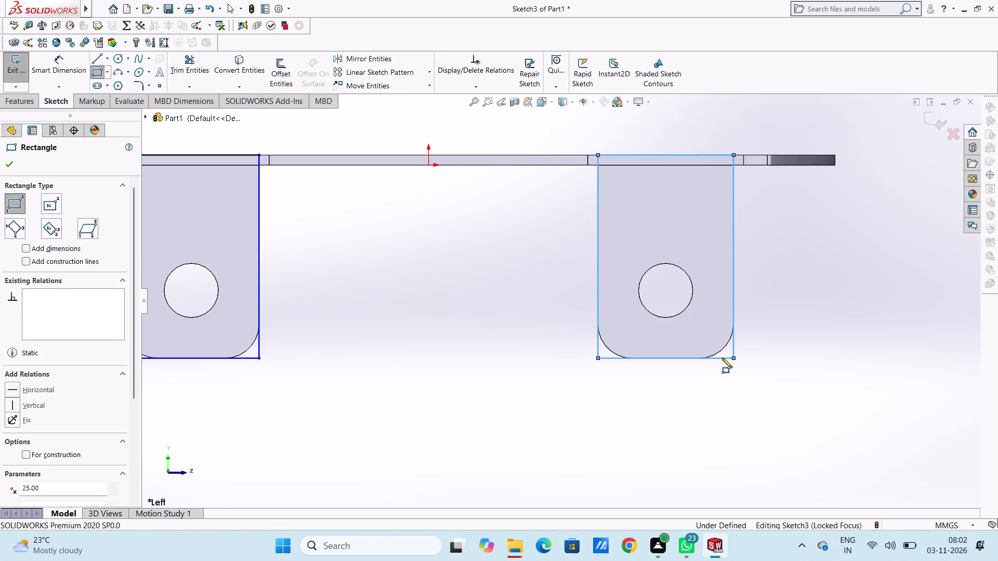
{"action": "scroll", "coordinate": [523, 331], "scroll_direction": "up", "scroll_amount": 5}
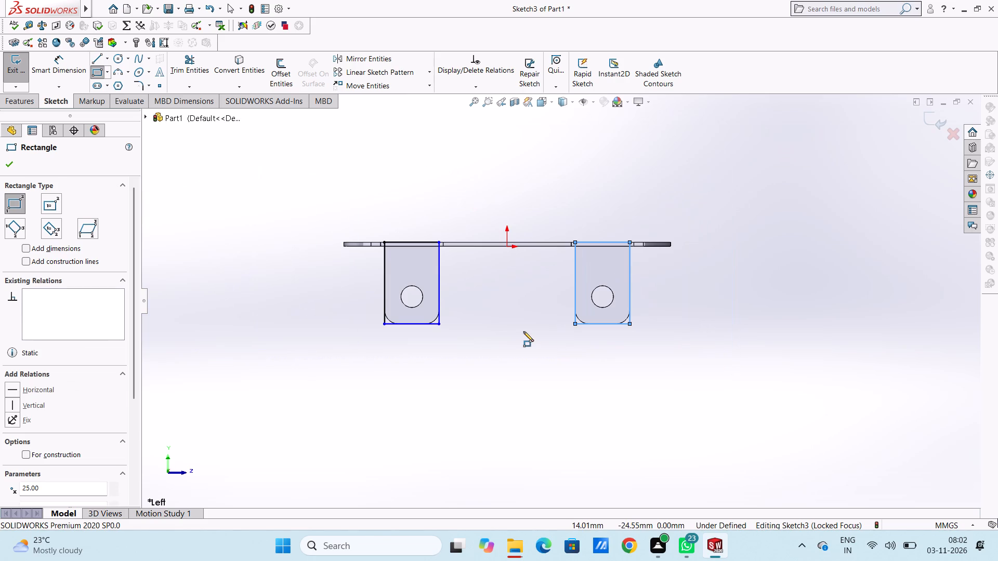
{"action": "left_click", "coordinate": [9, 162]}
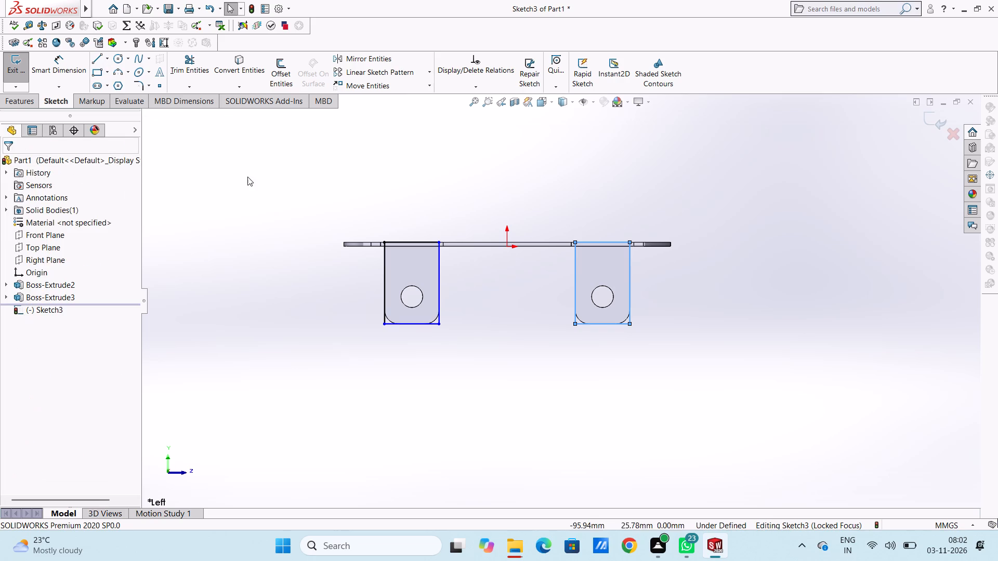
{"action": "left_click", "coordinate": [247, 177]}
Dimension the rear tab rectangle with a height of 30 mm and a width of 20 mm.
{"action": "left_click", "coordinate": [51, 62]}
{"action": "scroll", "coordinate": [391, 255], "scroll_direction": "down", "scroll_amount": 1}
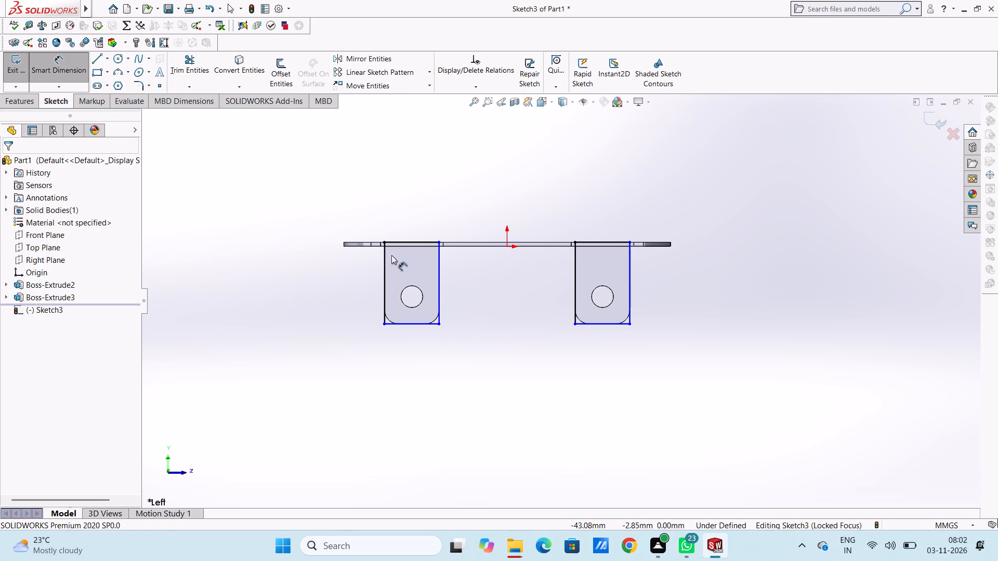
{"action": "scroll", "coordinate": [391, 255], "scroll_direction": "down", "scroll_amount": 1}
{"action": "left_click", "coordinate": [402, 273]}
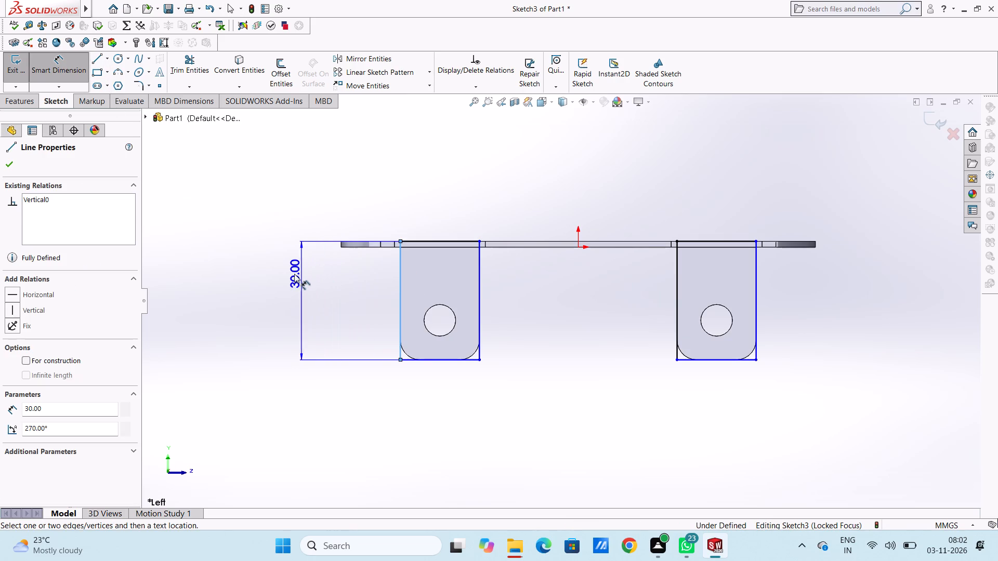
{"action": "scroll", "coordinate": [291, 272], "scroll_direction": "up", "scroll_amount": 4}
{"action": "left_click", "coordinate": [250, 227]}
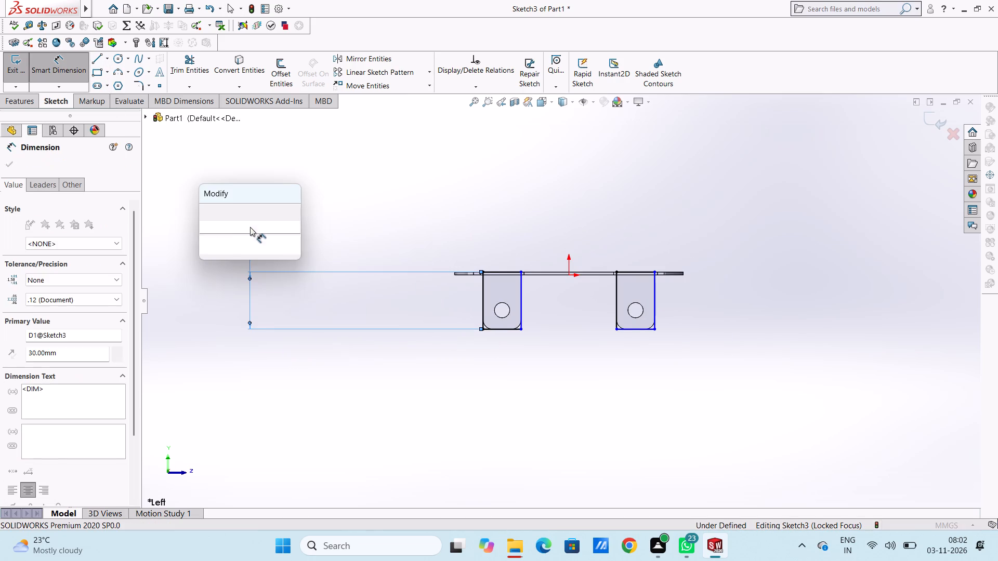
{"action": "left_click", "coordinate": [205, 213]}
{"action": "left_click", "coordinate": [239, 180]}
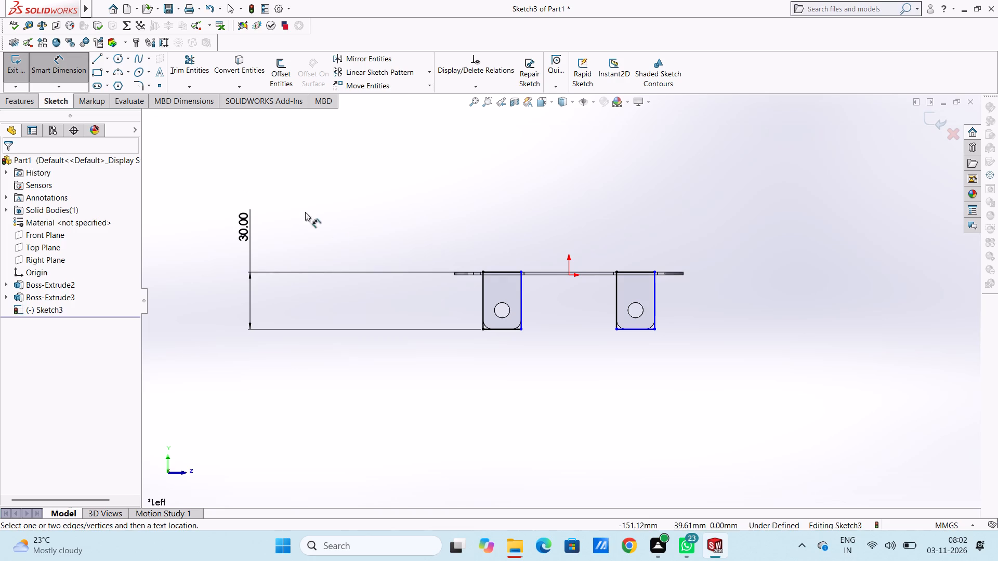
{"action": "left_click", "coordinate": [505, 331]}
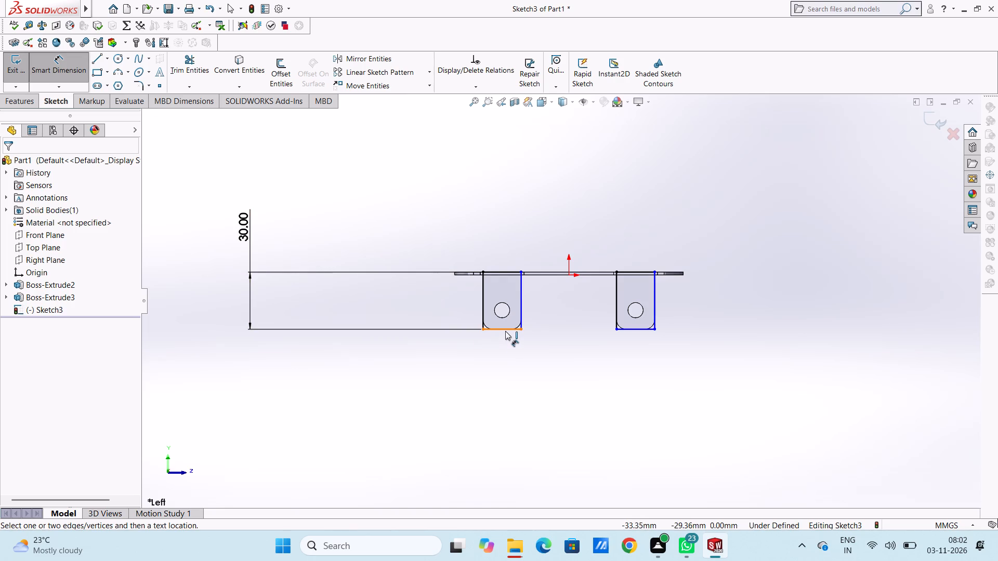
{"action": "left_click", "coordinate": [357, 445]}
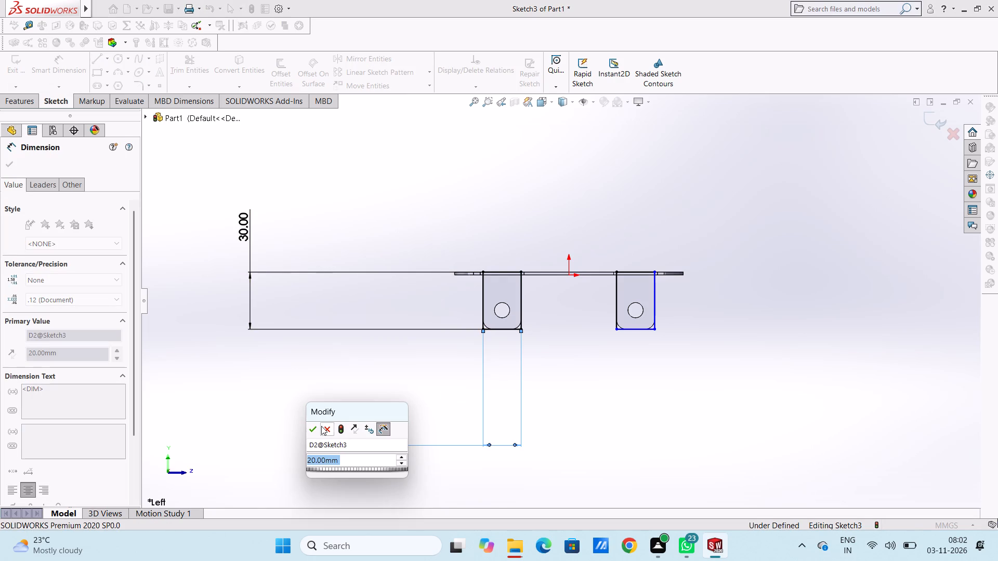
{"action": "left_click", "coordinate": [317, 423]}
{"action": "left_click", "coordinate": [329, 395]}
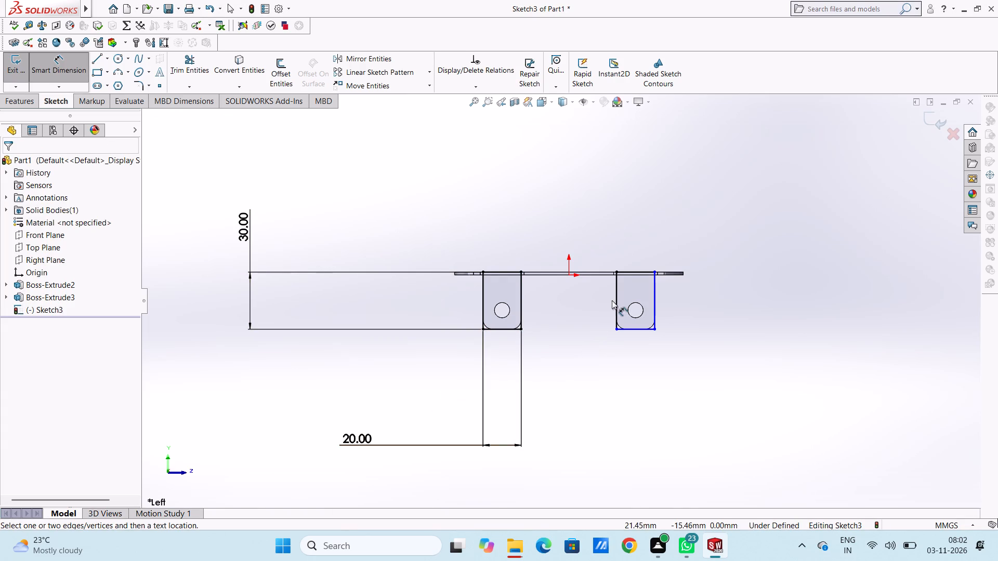
Dimension the front tab rectangle with a height of 30 mm and a width of 20 mm.
{"action": "left_click", "coordinate": [616, 289]}
{"action": "left_click", "coordinate": [572, 211]}
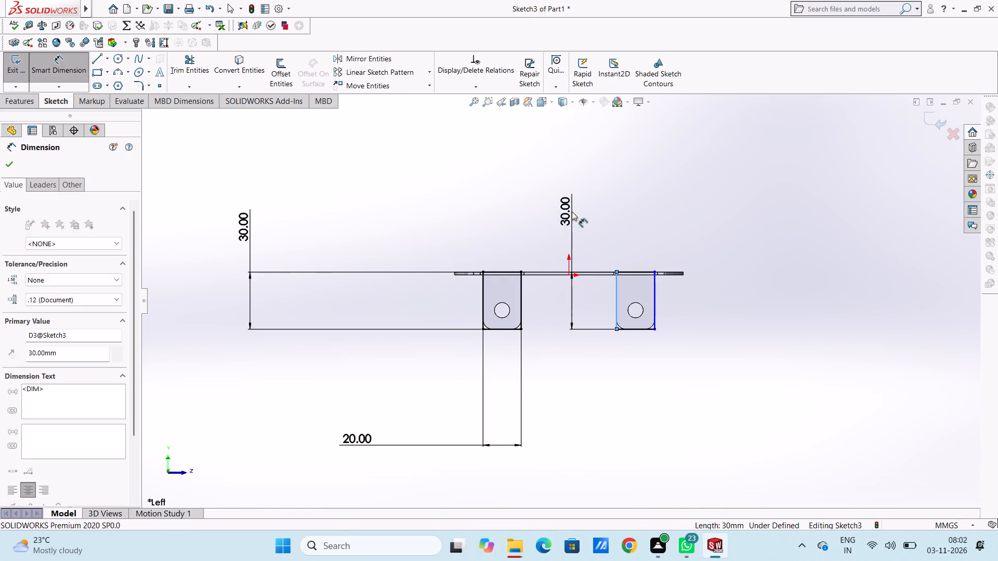
{"action": "left_click", "coordinate": [530, 194]}
{"action": "left_click", "coordinate": [513, 190]}
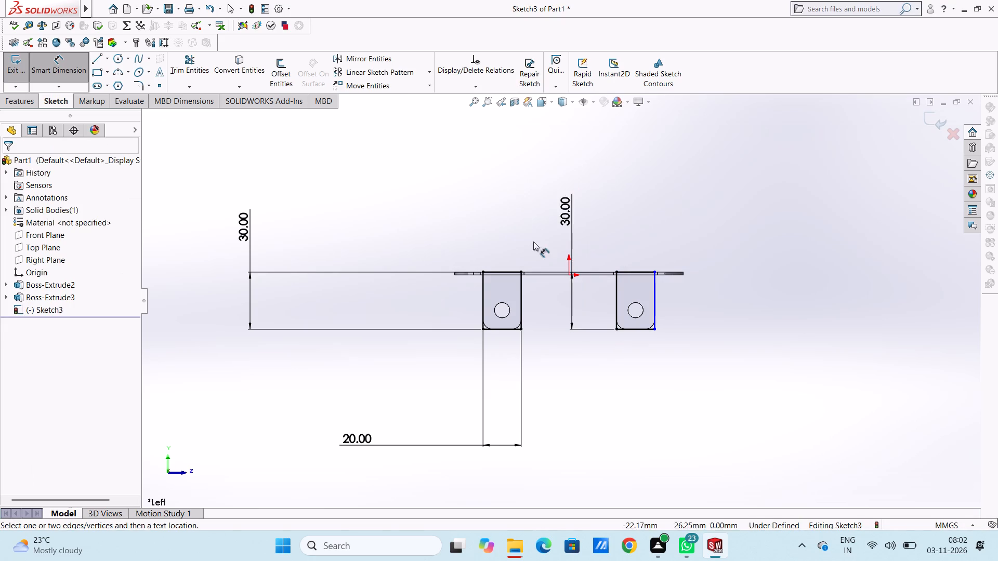
{"action": "left_click", "coordinate": [638, 331]}
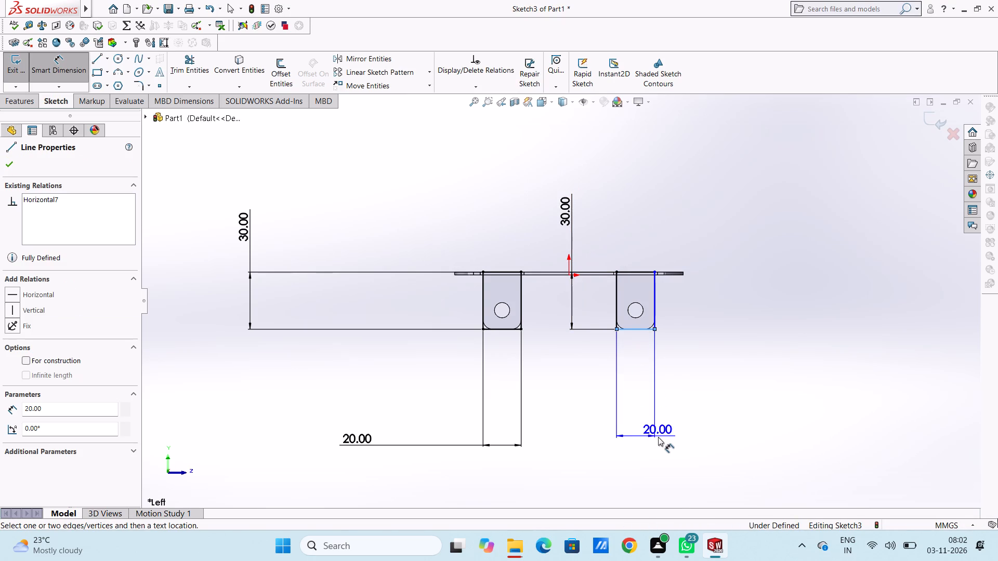
{"action": "left_click", "coordinate": [722, 445]}
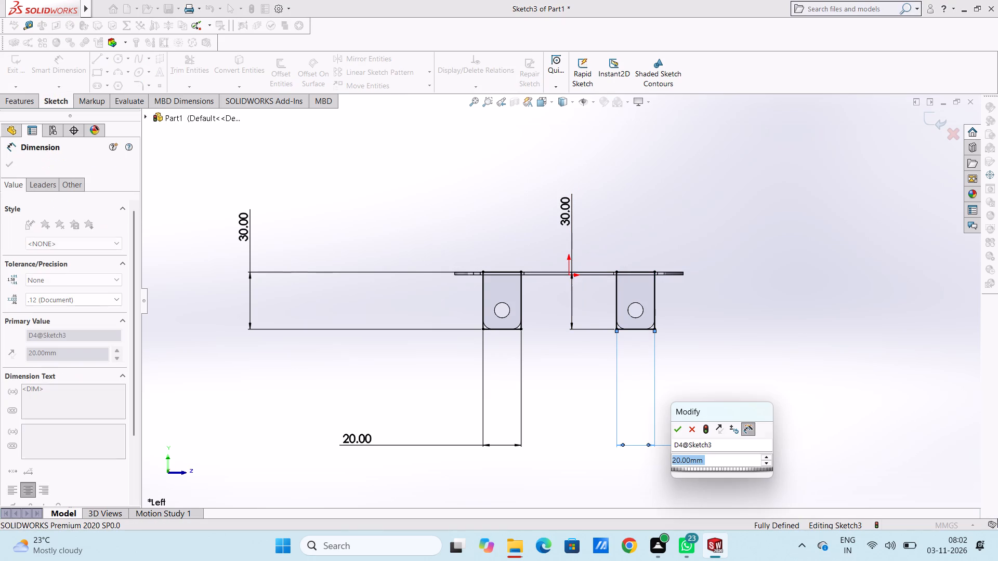
{"action": "left_click", "coordinate": [678, 430]}
{"action": "left_click", "coordinate": [688, 376]}
{"action": "scroll", "coordinate": [612, 245], "scroll_direction": "down", "scroll_amount": 3}
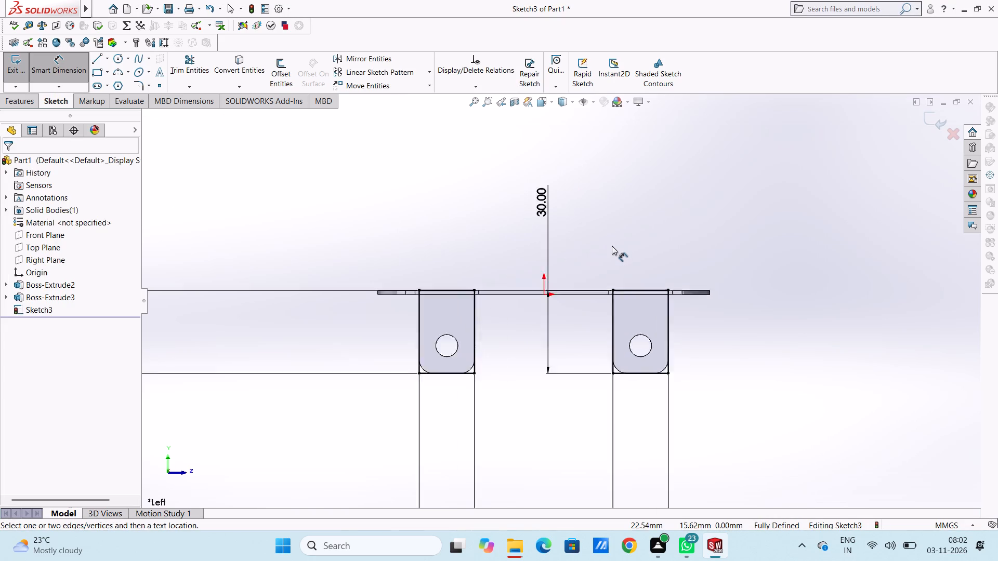
{"action": "scroll", "coordinate": [612, 246], "scroll_direction": "down", "scroll_amount": 1}
{"action": "scroll", "coordinate": [611, 250], "scroll_direction": "up", "scroll_amount": 5}
{"action": "scroll", "coordinate": [621, 357], "scroll_direction": "down", "scroll_amount": 3}
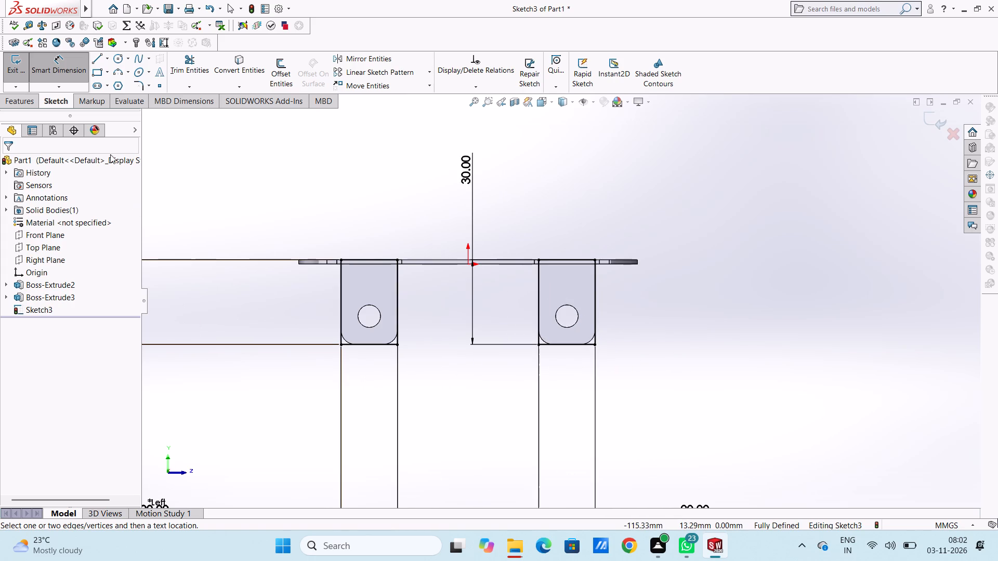
{"action": "left_click", "coordinate": [59, 77]}
Round the two lower corners of both tab rectangles with 5 mm sketch fillets.
{"action": "left_click", "coordinate": [136, 85]}
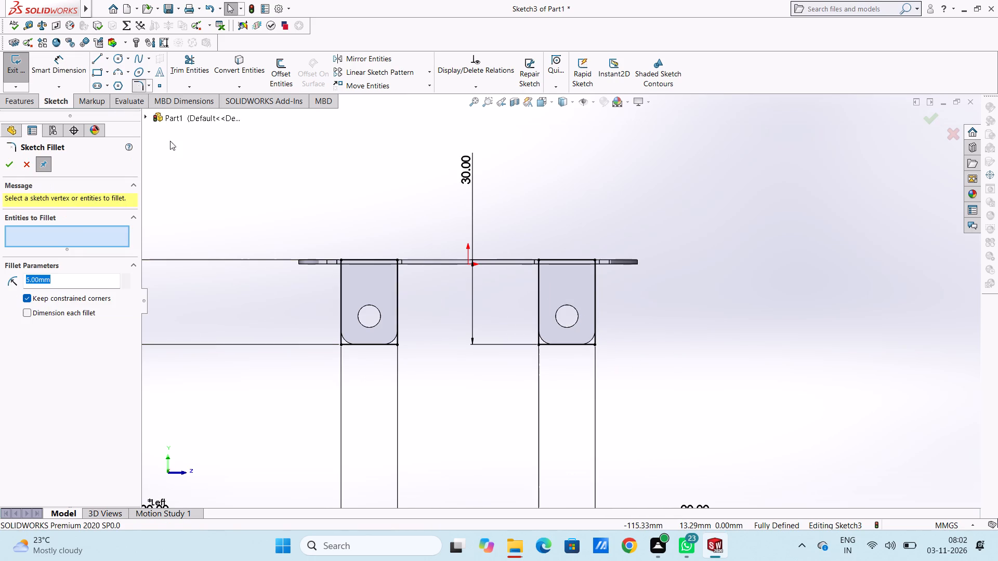
{"action": "left_click", "coordinate": [342, 344]}
{"action": "left_click", "coordinate": [399, 345]}
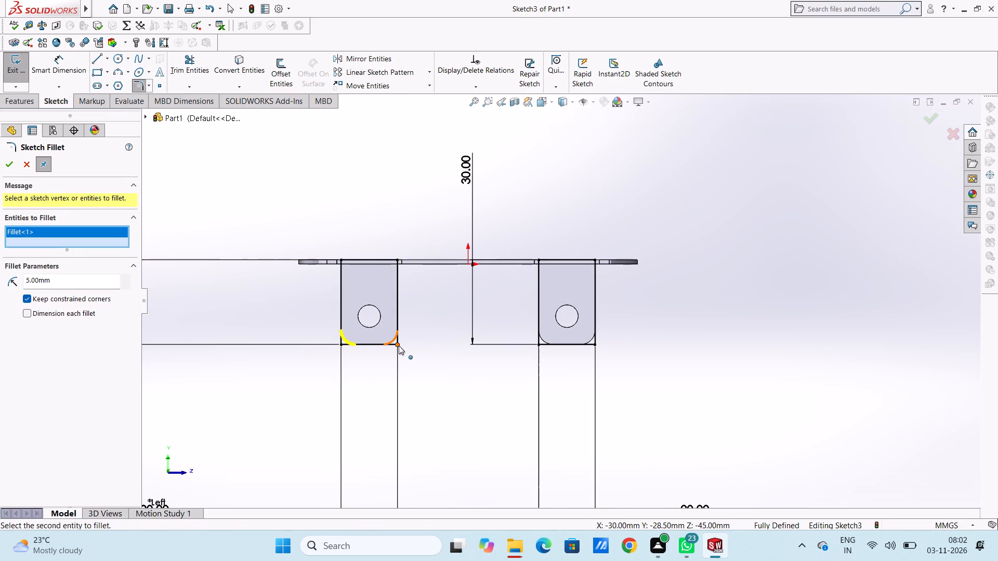
{"action": "left_click", "coordinate": [541, 342]}
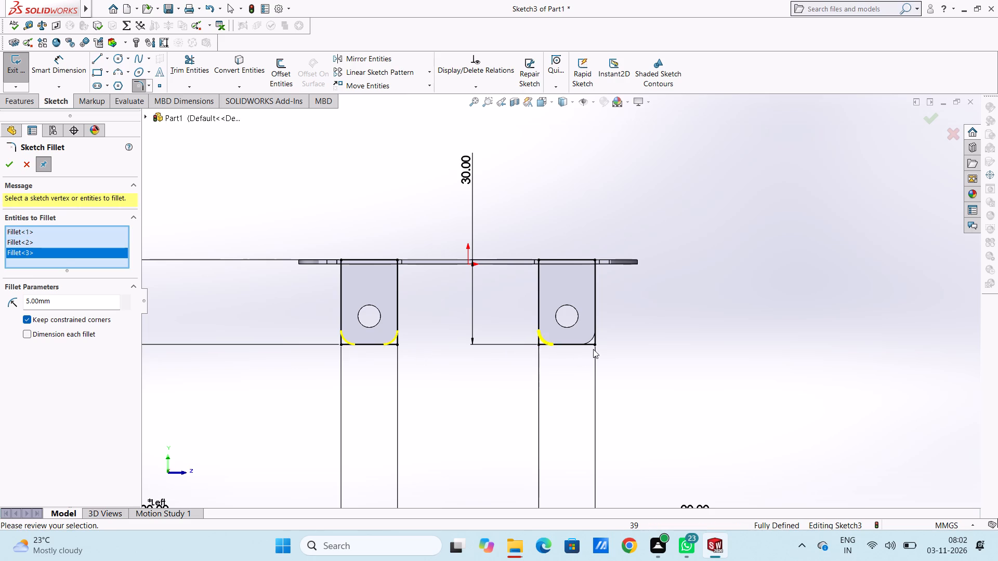
{"action": "left_click", "coordinate": [595, 345]}
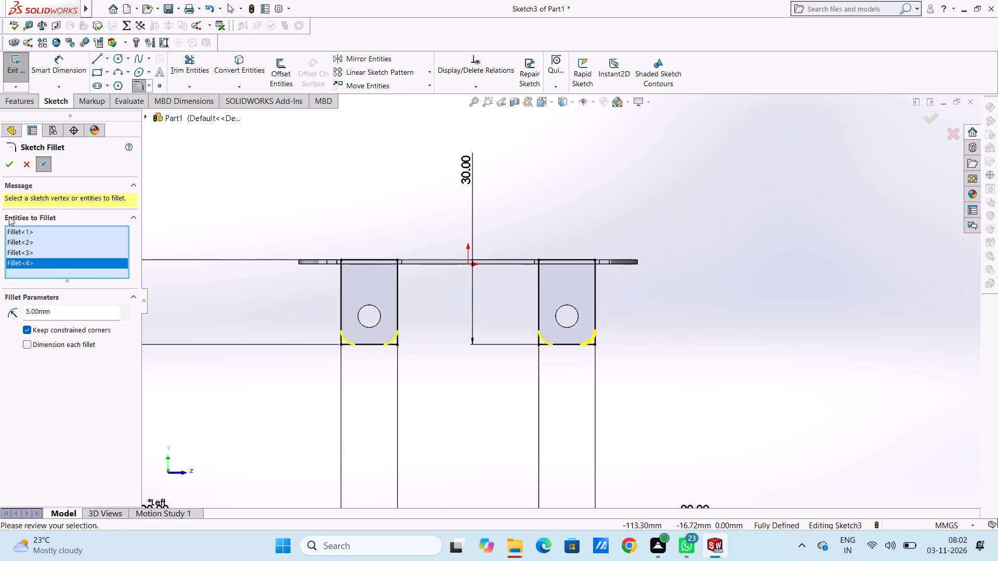
{"action": "left_click", "coordinate": [5, 171]}
{"action": "left_click", "coordinate": [8, 164]}
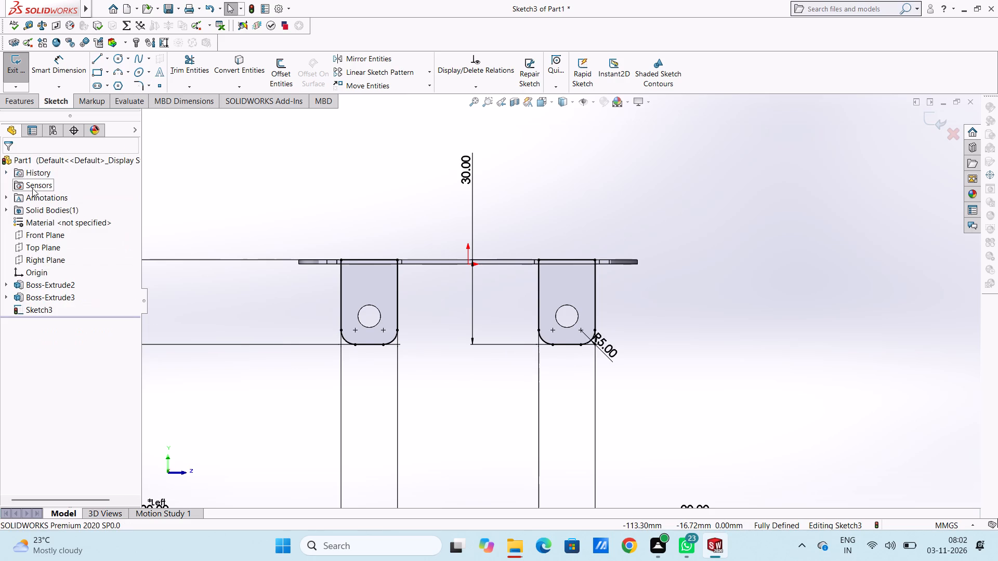
{"action": "left_click", "coordinate": [240, 208]}
Move the R5 fillet dimension well clear of the front tab, out beyond the width dimensions.
{"action": "scroll", "coordinate": [586, 364], "scroll_direction": "up", "scroll_amount": 3}
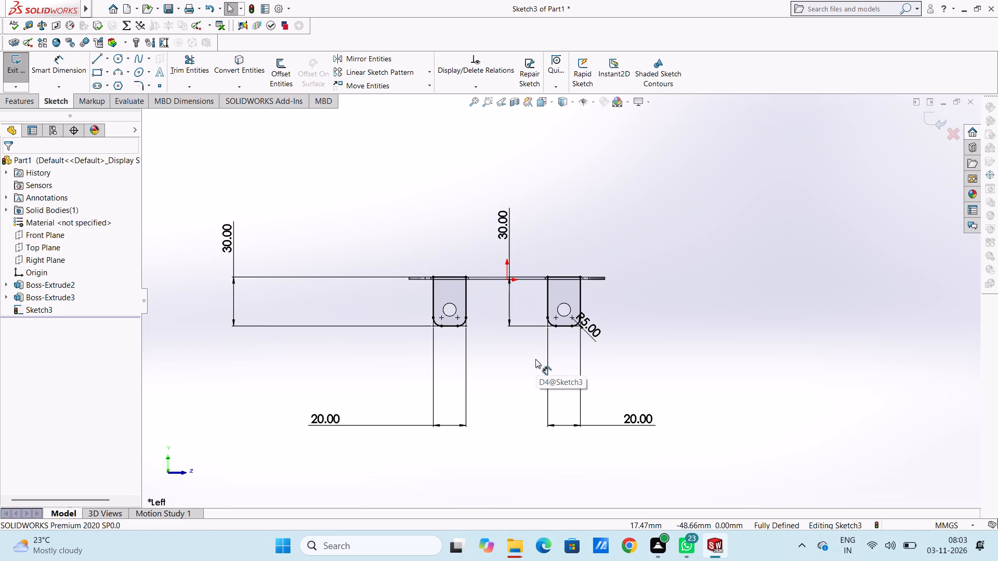
{"action": "left_click_drag", "start_coordinate": [587, 318], "coordinate": [593, 326]}
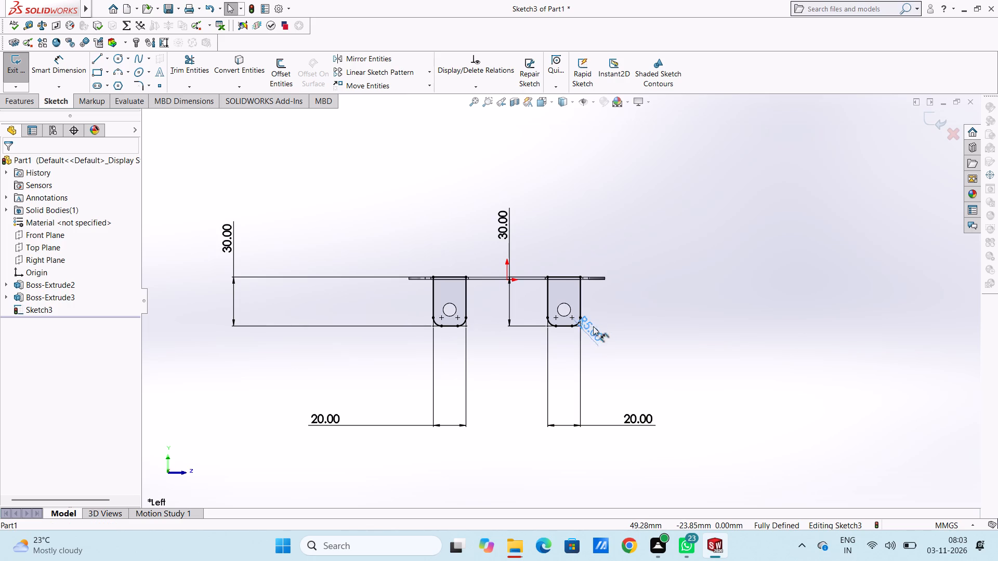
{"action": "left_click_drag", "start_coordinate": [593, 326], "coordinate": [750, 419]}
{"action": "left_click", "coordinate": [707, 323]}
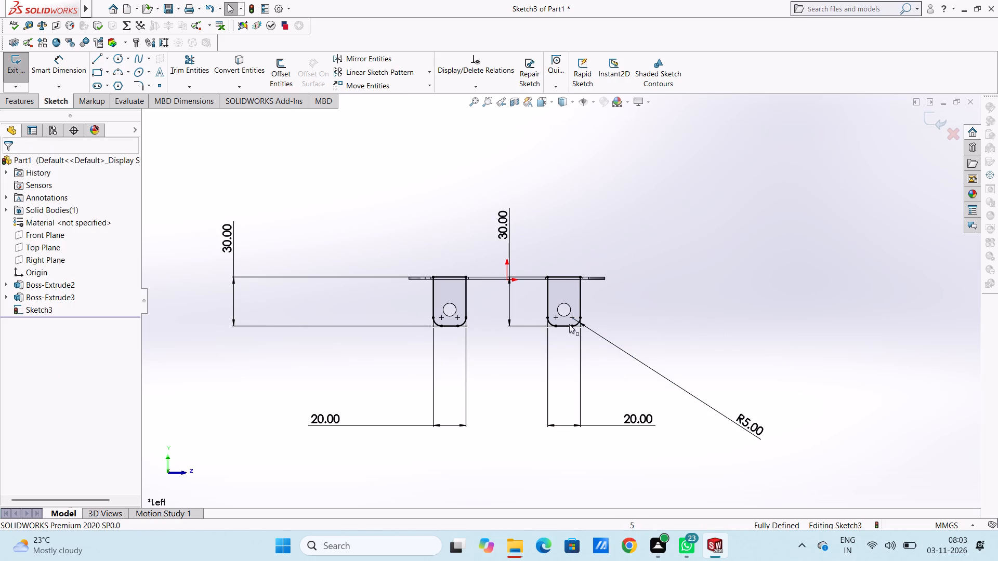
Draw a circle of 4 mm radius in each tab profile, centred on and matching the existing holes behind.
{"action": "scroll", "coordinate": [487, 299], "scroll_direction": "down", "scroll_amount": 3}
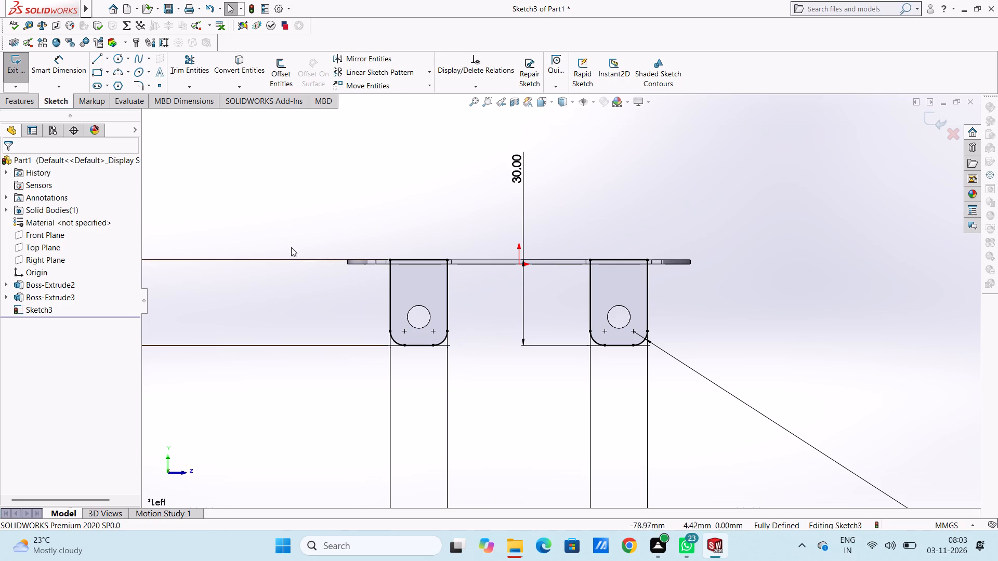
{"action": "left_click", "coordinate": [119, 59]}
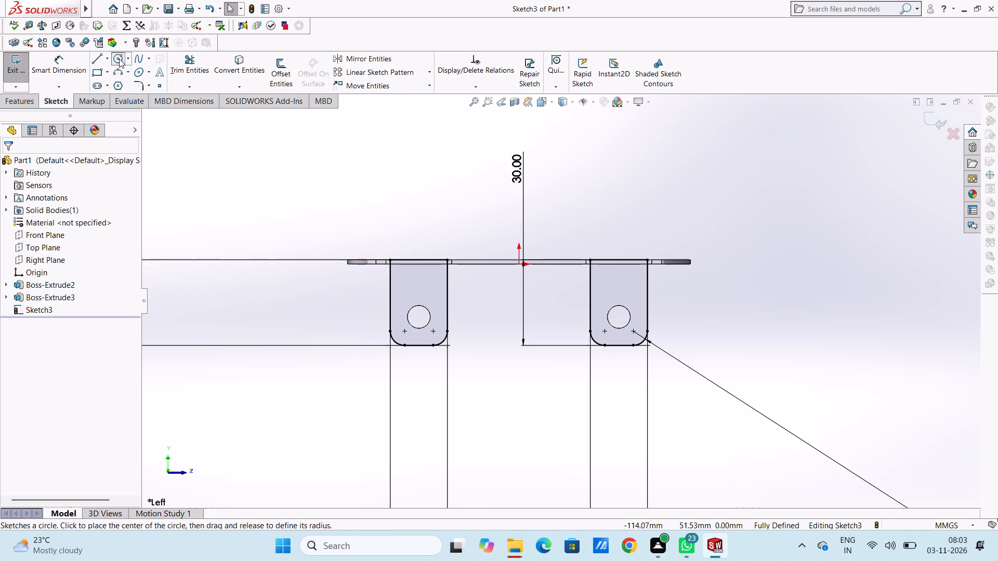
{"action": "scroll", "coordinate": [469, 356], "scroll_direction": "down", "scroll_amount": 5}
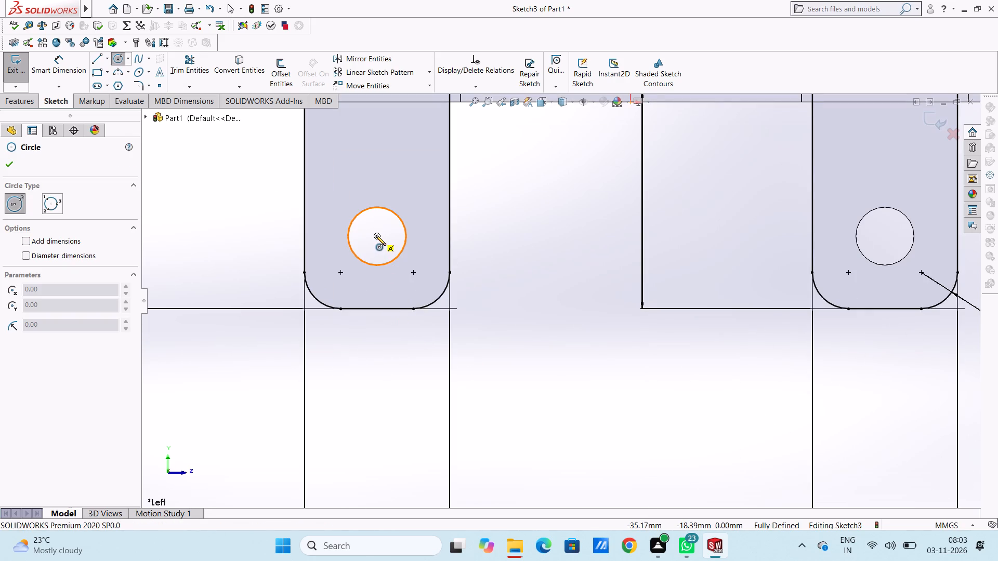
{"action": "left_click", "coordinate": [376, 235]}
{"action": "left_click", "coordinate": [397, 257]}
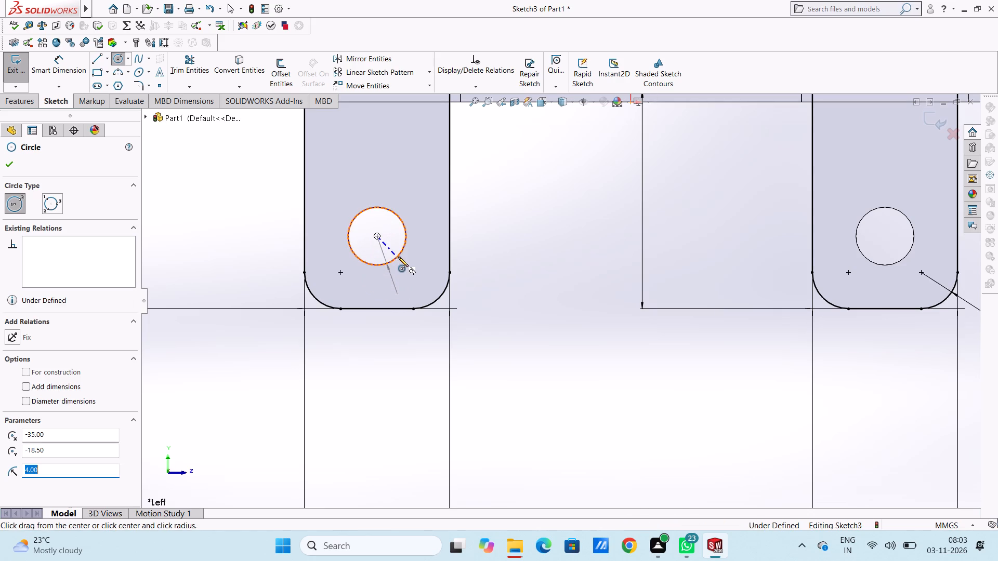
{"action": "scroll", "coordinate": [542, 224], "scroll_direction": "up", "scroll_amount": 6}
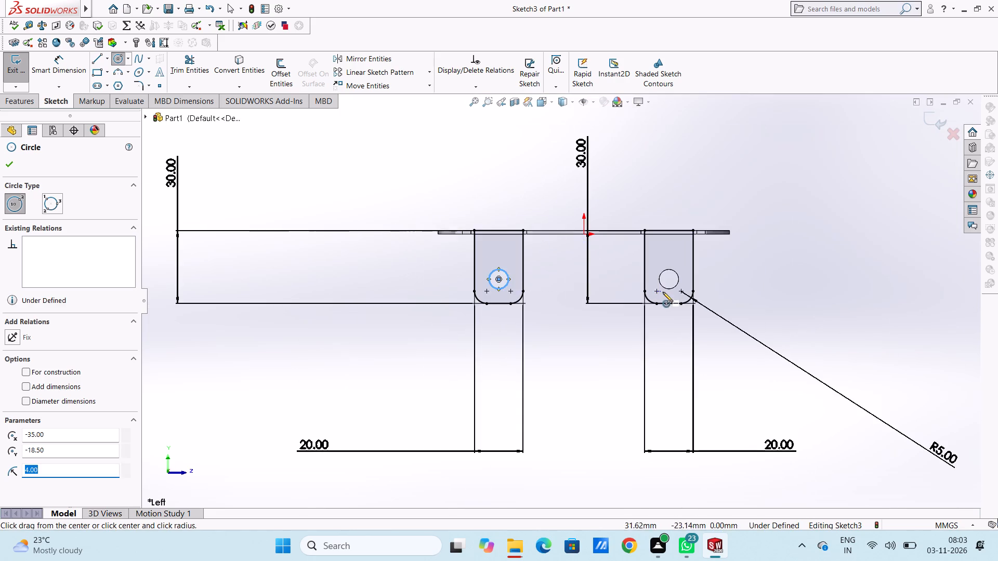
{"action": "scroll", "coordinate": [663, 292], "scroll_direction": "down", "scroll_amount": 3}
{"action": "left_click", "coordinate": [654, 269]}
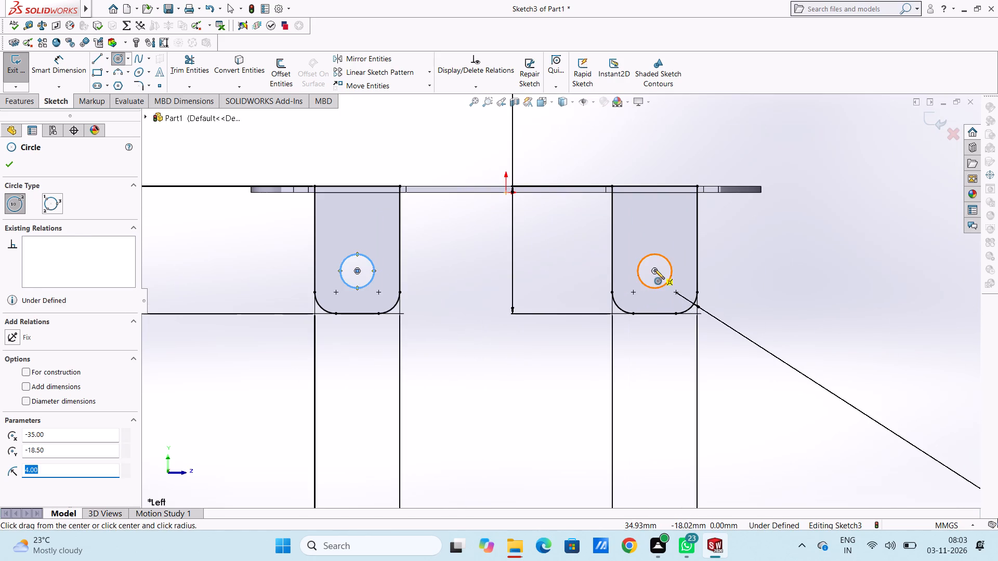
{"action": "left_click", "coordinate": [660, 287]}
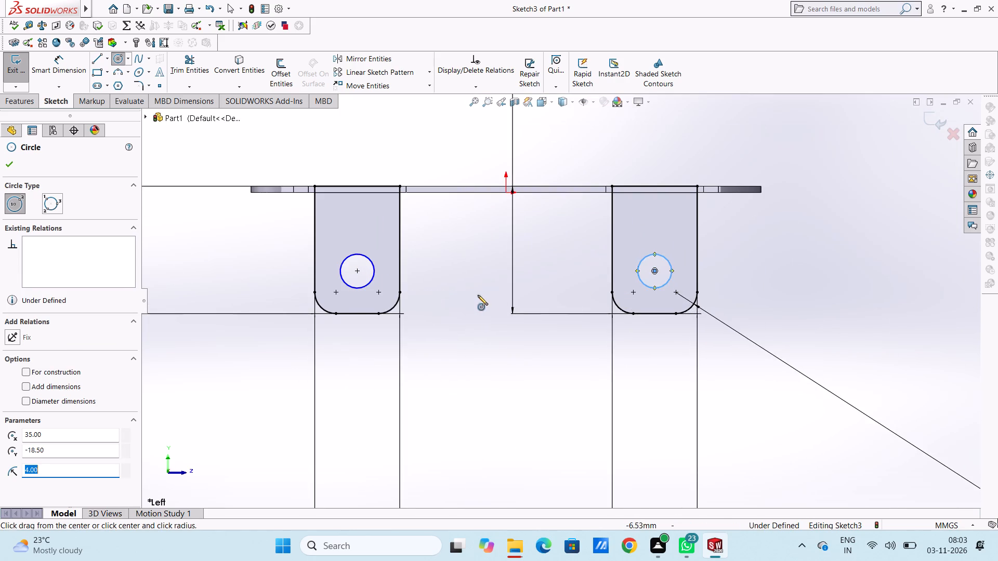
{"action": "scroll", "coordinate": [478, 295], "scroll_direction": "up", "scroll_amount": 4}
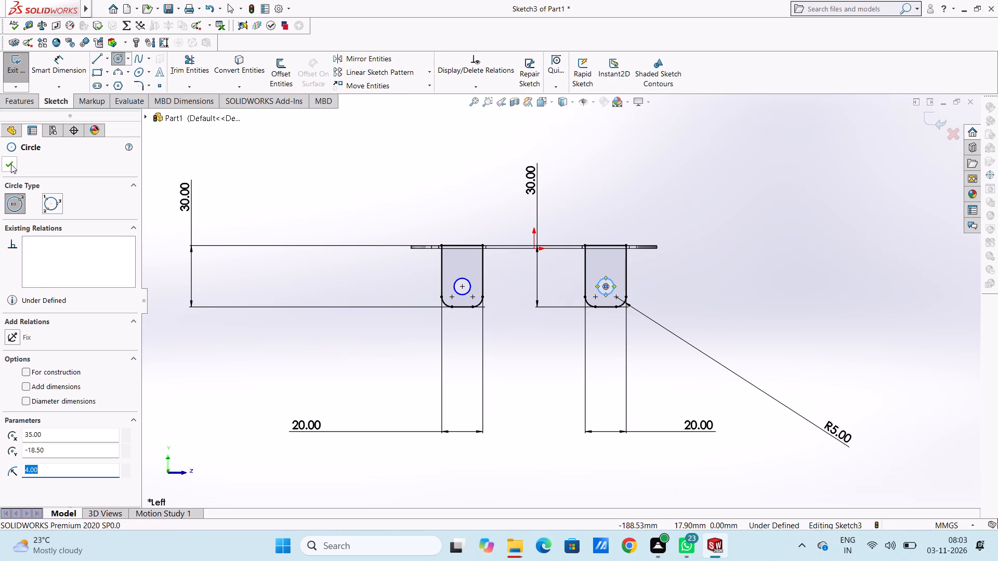
Dimension the circles in both tab profiles with a diameter of 8 mm each.
{"action": "left_click", "coordinate": [11, 164]}
{"action": "left_click", "coordinate": [265, 172]}
{"action": "left_click", "coordinate": [49, 74]}
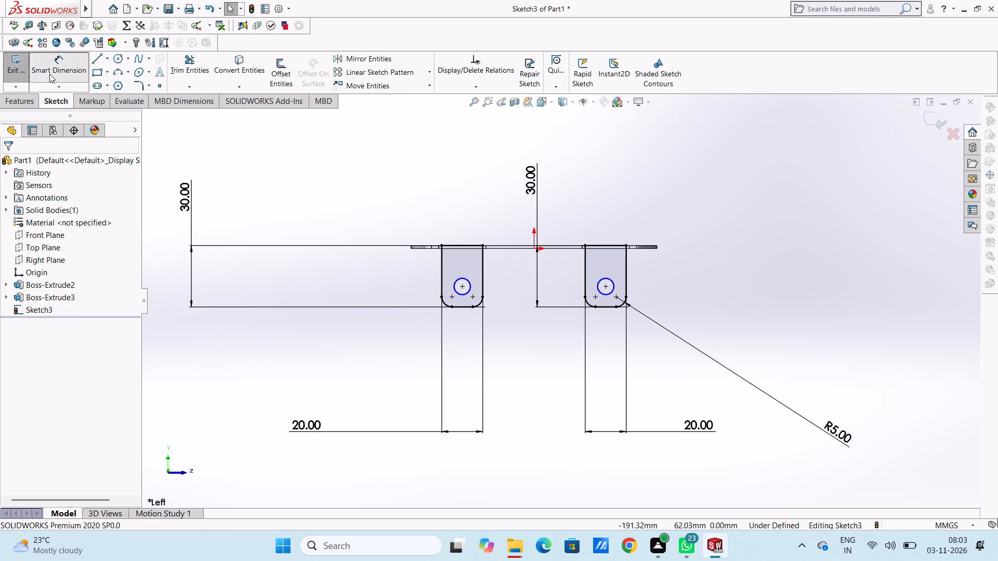
{"action": "left_click", "coordinate": [454, 282]}
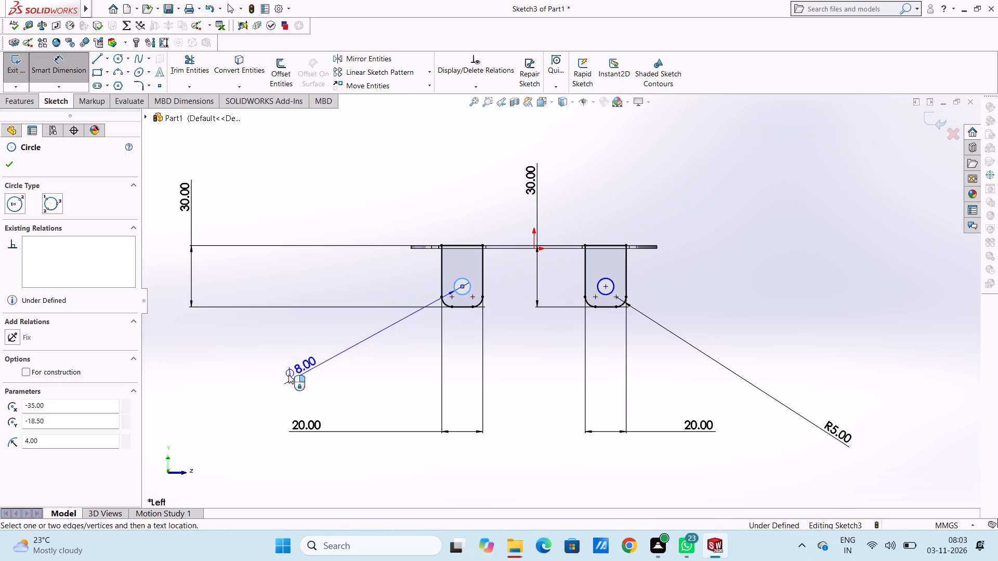
{"action": "left_click", "coordinate": [260, 377]}
{"action": "double_click", "coordinate": [217, 362]}
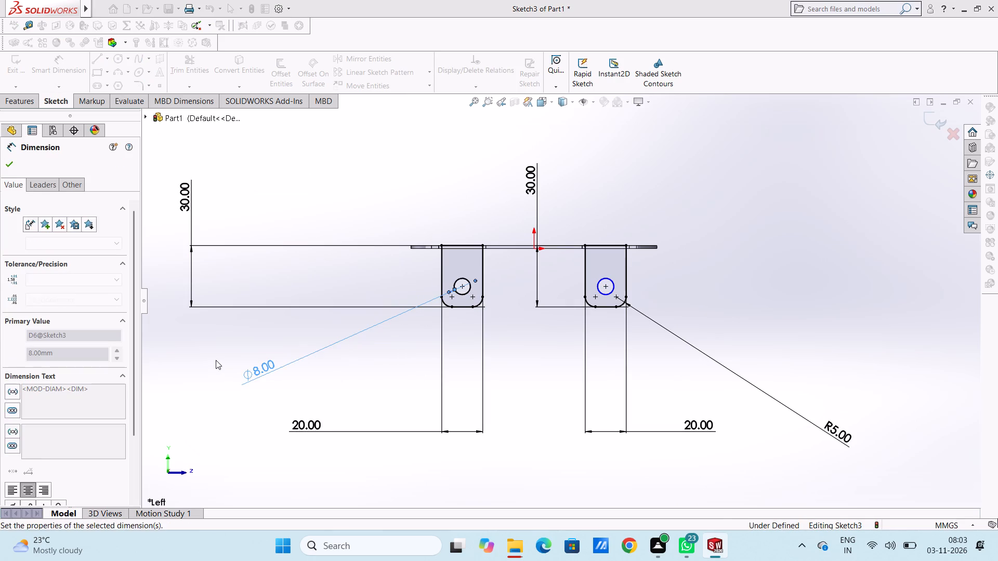
{"action": "left_click", "coordinate": [611, 280]}
{"action": "left_click", "coordinate": [675, 382]}
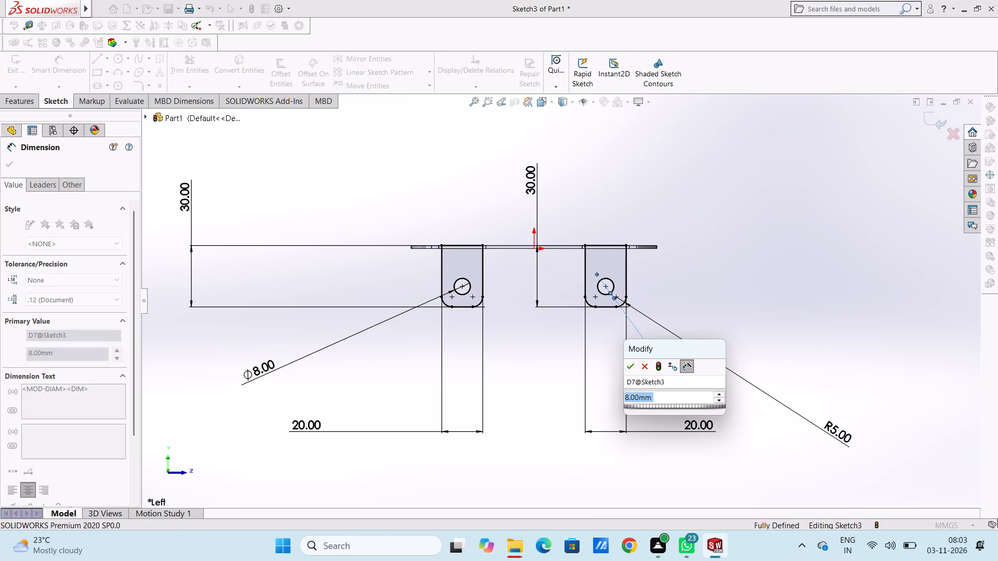
{"action": "left_click", "coordinate": [633, 366]}
{"action": "left_click", "coordinate": [620, 363]}
Extrude the two tab profiles 1.5 mm blind in the reversed direction, inward under the plate, merged with the body.
{"action": "middle_click_drag", "start_coordinate": [611, 356], "coordinate": [619, 360]}
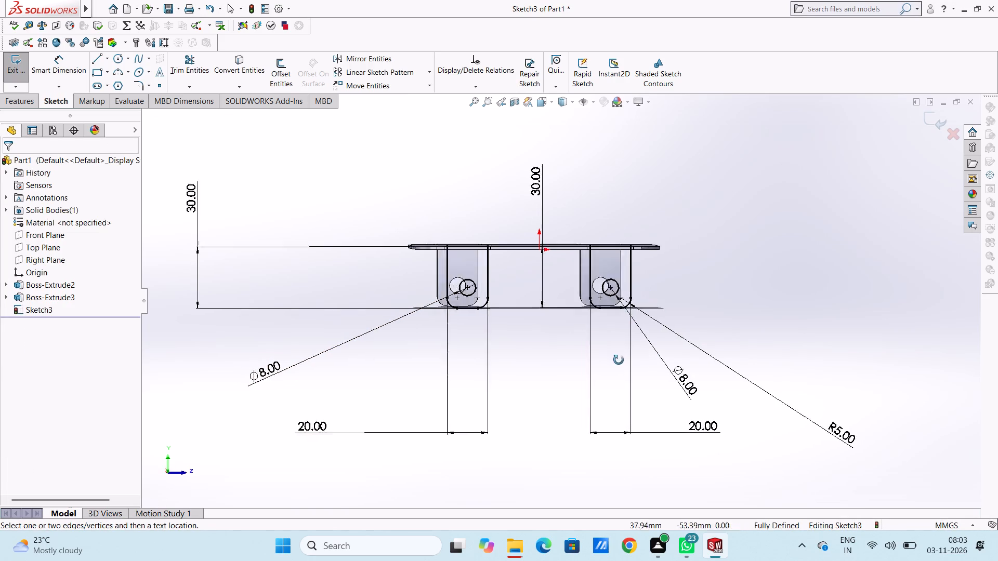
{"action": "middle_click_drag", "start_coordinate": [619, 360], "coordinate": [644, 395]}
{"action": "left_click", "coordinate": [55, 69]}
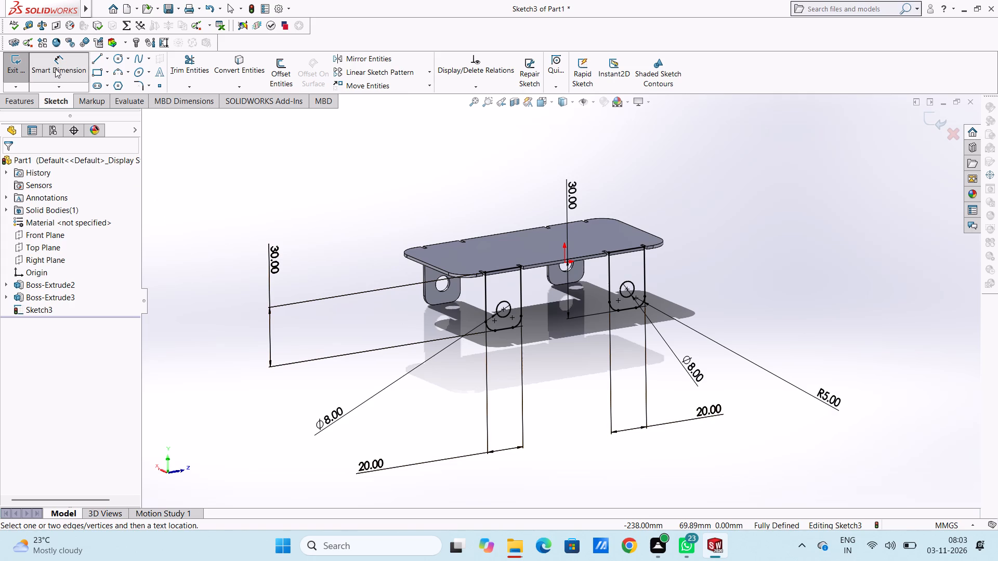
{"action": "left_click", "coordinate": [24, 102]}
{"action": "left_click", "coordinate": [22, 78]}
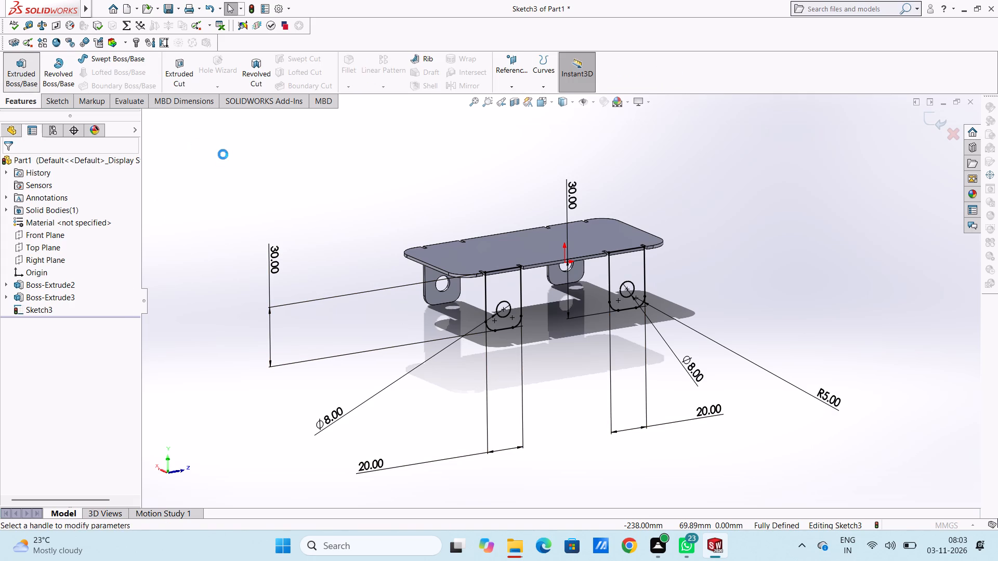
{"action": "middle_click_drag", "start_coordinate": [235, 156], "coordinate": [281, 194]}
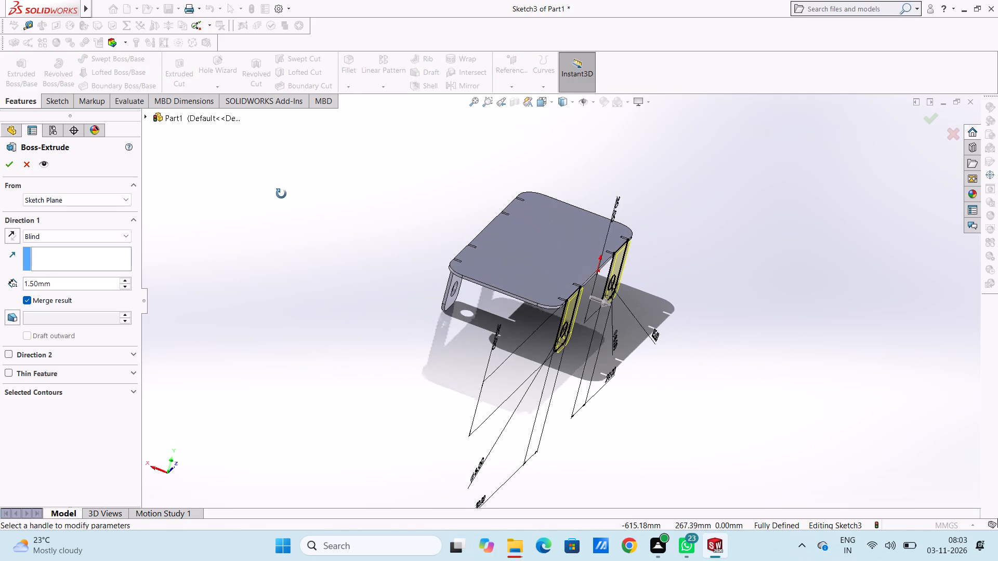
{"action": "middle_click_drag", "start_coordinate": [281, 194], "coordinate": [281, 194]}
{"action": "left_click", "coordinate": [15, 237]}
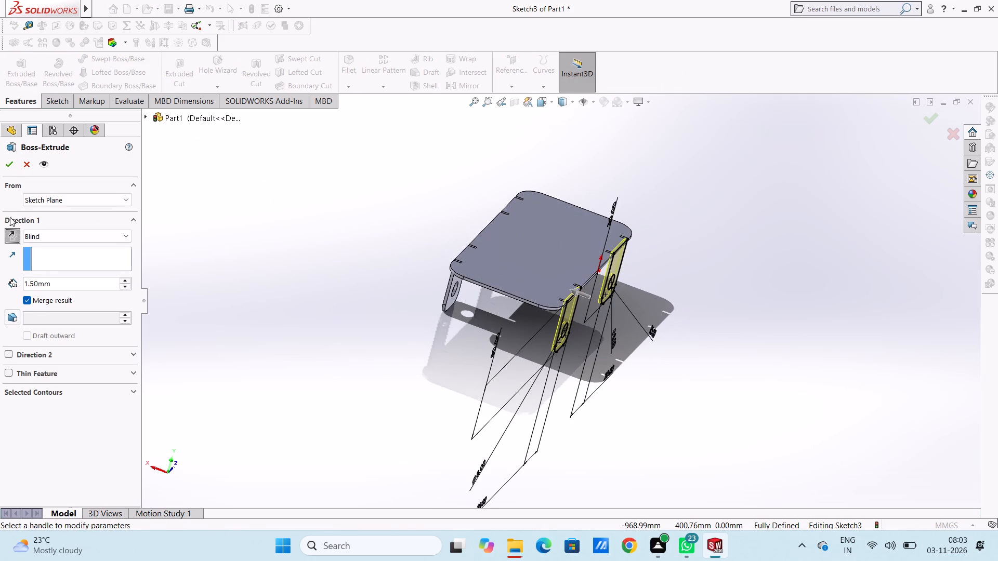
{"action": "left_click", "coordinate": [10, 168]}
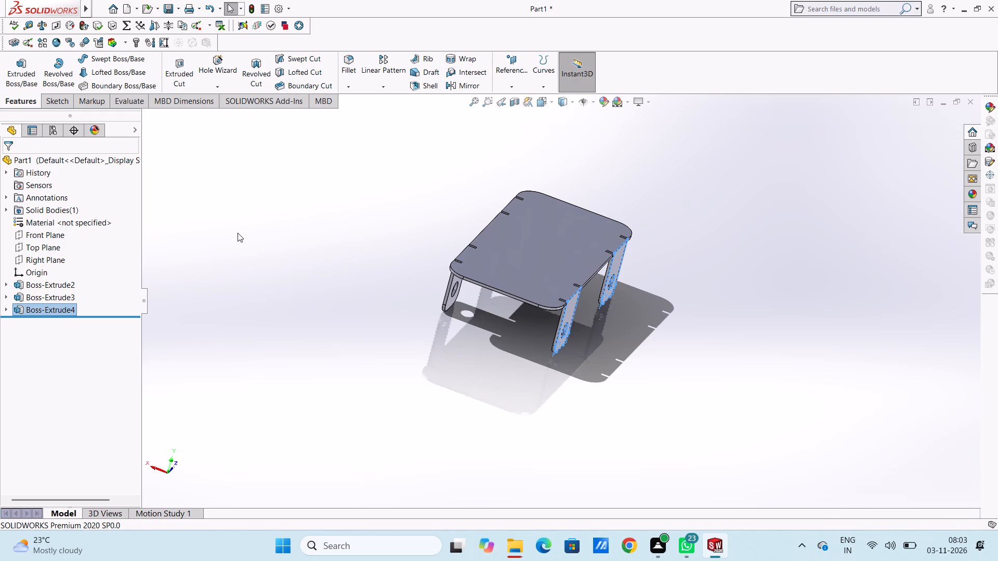
{"action": "left_click", "coordinate": [238, 233]}
Examine the plate and its four tabs from several angles, including the notches beside each tab.
{"action": "middle_click_drag", "start_coordinate": [321, 291], "coordinate": [271, 230]}
{"action": "middle_click_drag", "start_coordinate": [324, 291], "coordinate": [309, 274]}
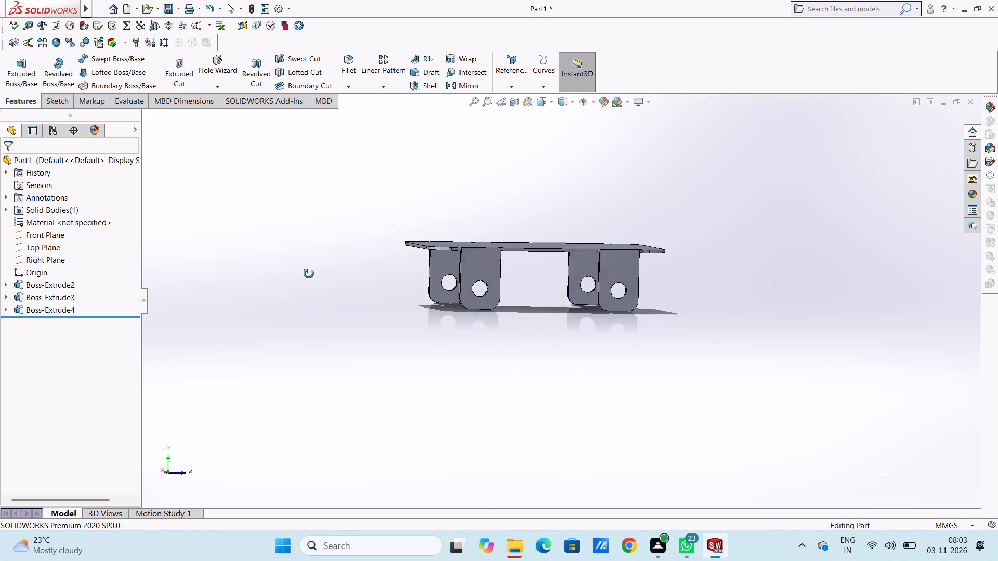
{"action": "middle_click_drag", "start_coordinate": [309, 274], "coordinate": [329, 354]}
{"action": "middle_click_drag", "start_coordinate": [321, 326], "coordinate": [376, 331]}
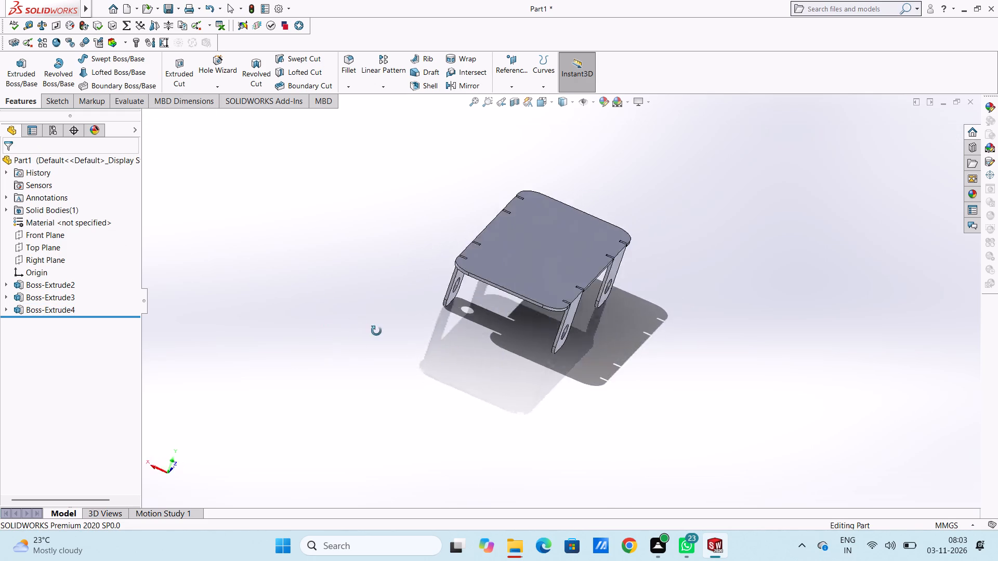
{"action": "middle_click_drag", "start_coordinate": [376, 331], "coordinate": [325, 322]}
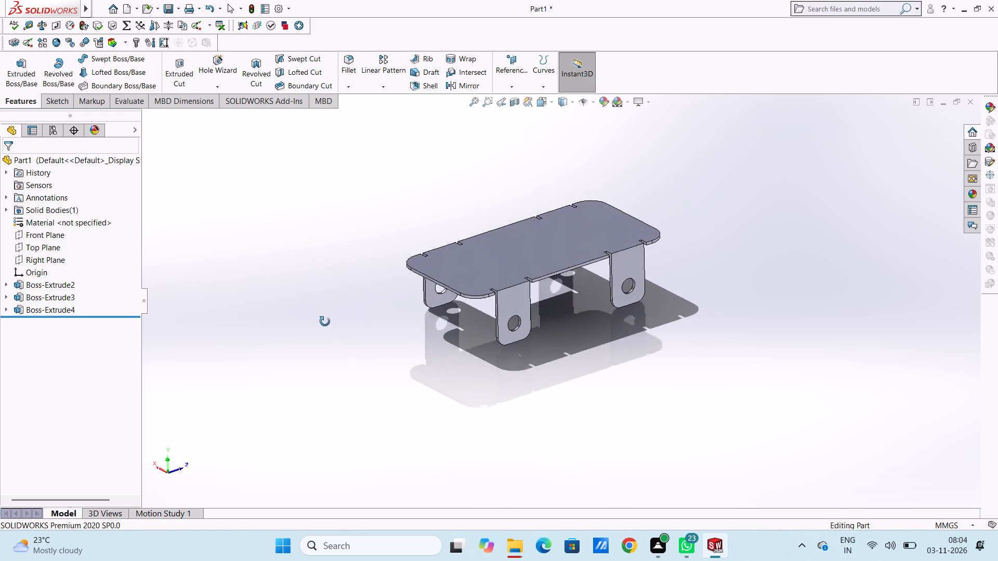
{"action": "middle_click_drag", "start_coordinate": [325, 322], "coordinate": [370, 316]}
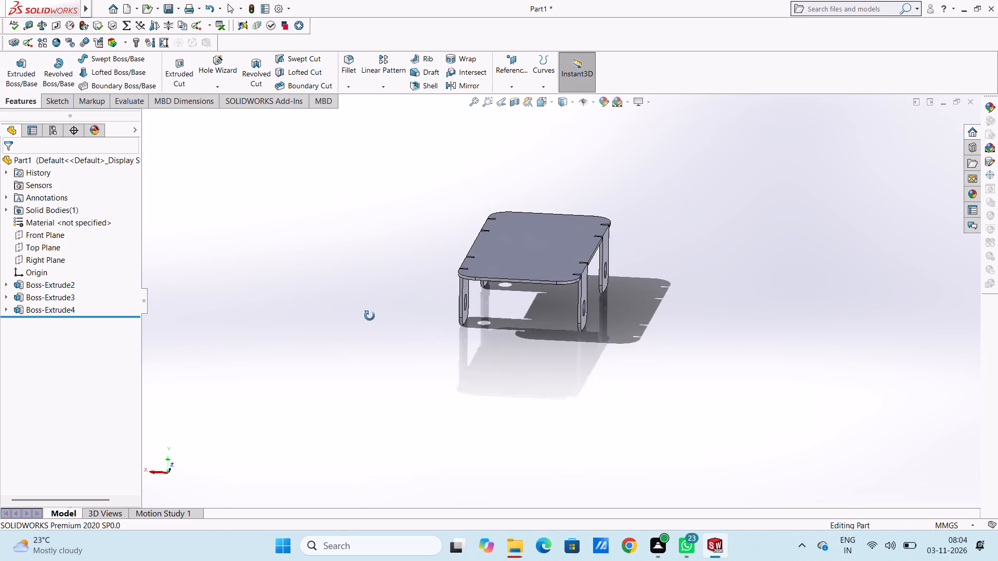
{"action": "middle_click_drag", "start_coordinate": [370, 316], "coordinate": [306, 320]}
{"action": "scroll", "coordinate": [551, 237], "scroll_direction": "down", "scroll_amount": 4}
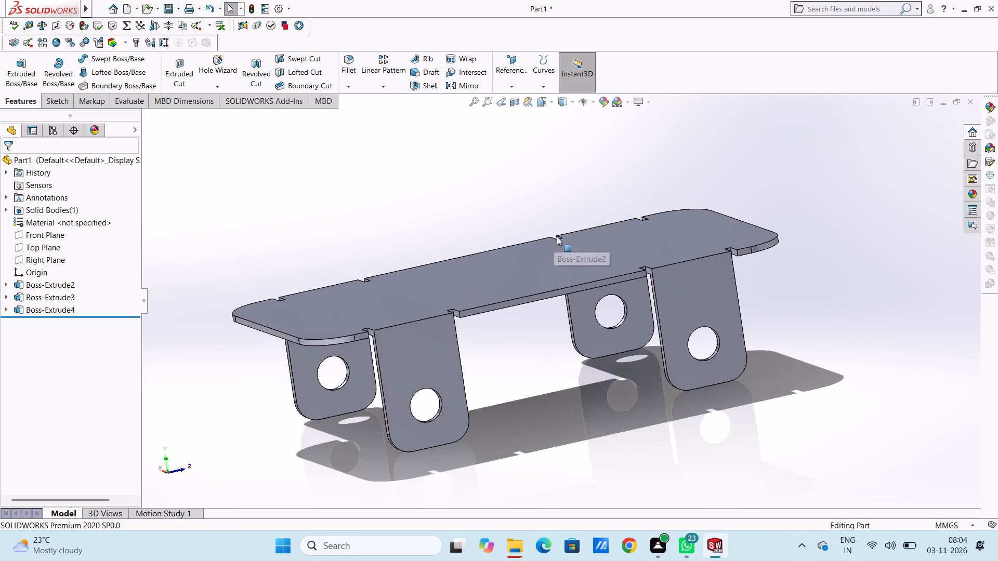
{"action": "middle_click_drag", "start_coordinate": [580, 246], "coordinate": [623, 258]}
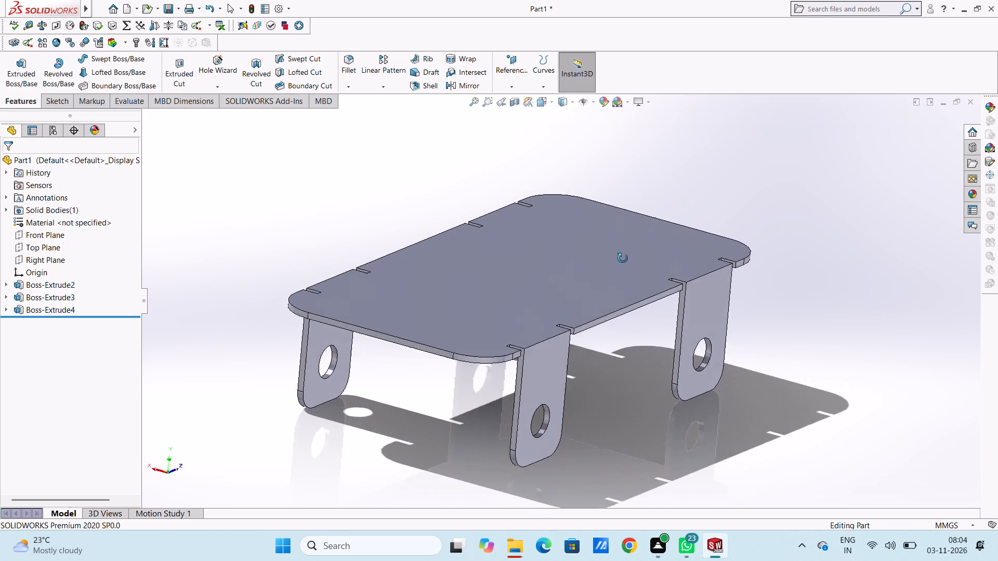
{"action": "middle_click_drag", "start_coordinate": [623, 258], "coordinate": [616, 248]}
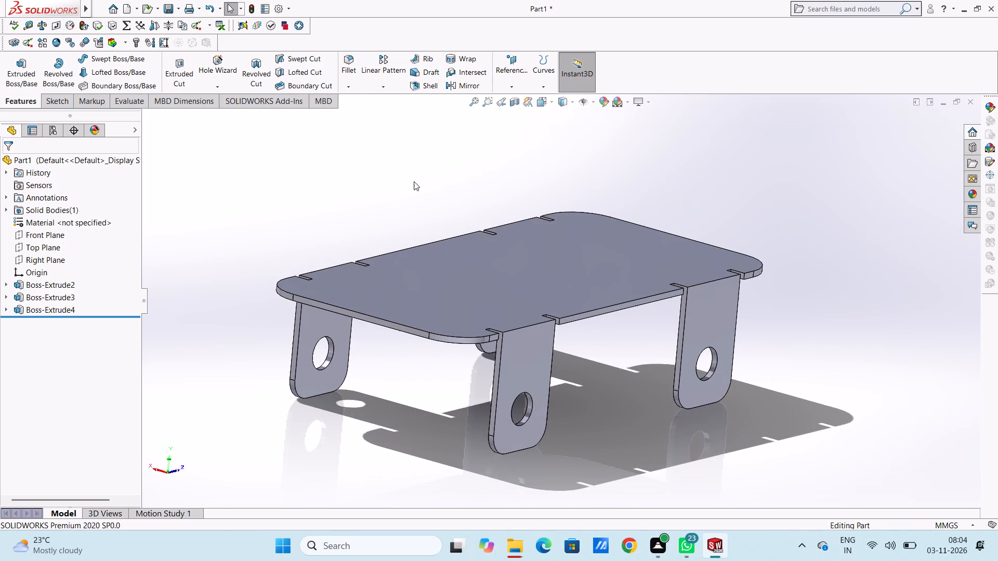
Start a symmetric 3 mm fillet on the outer top edges where the two new tabs meet the plate.
{"action": "left_click", "coordinate": [350, 61]}
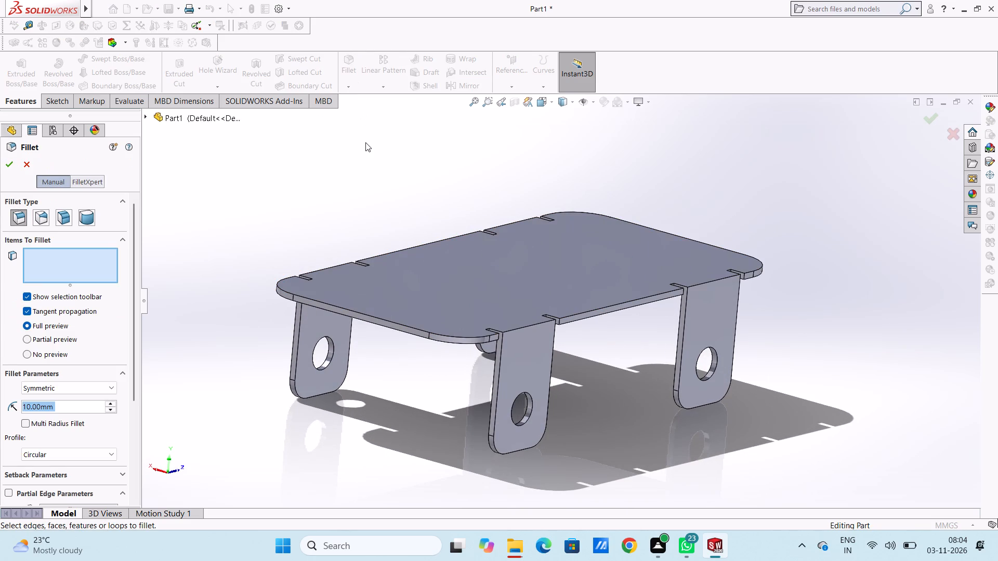
{"action": "key", "text": "3"}
{"action": "key", "text": "Return"}
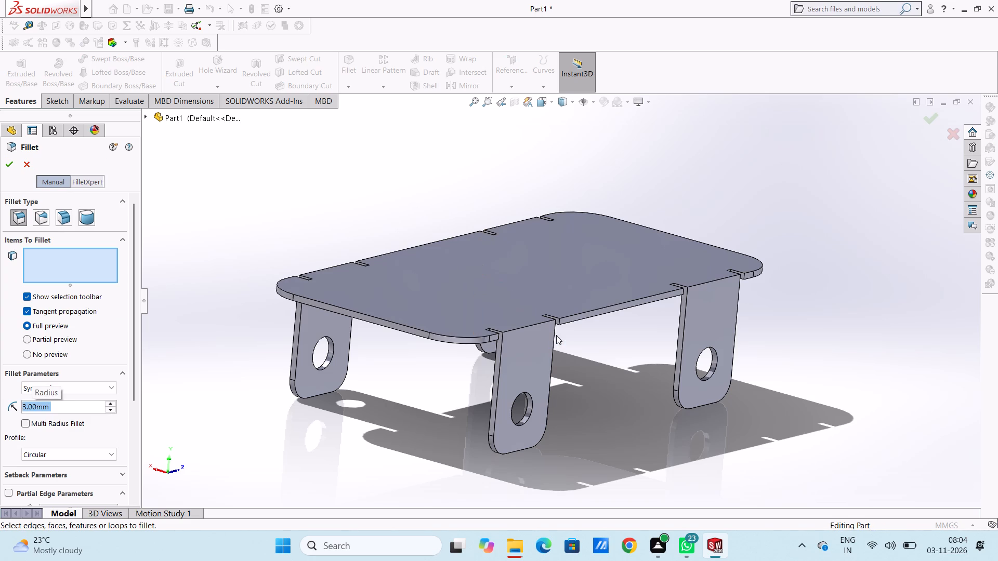
{"action": "left_click", "coordinate": [541, 323]}
{"action": "middle_click_drag", "start_coordinate": [476, 297], "coordinate": [481, 313]}
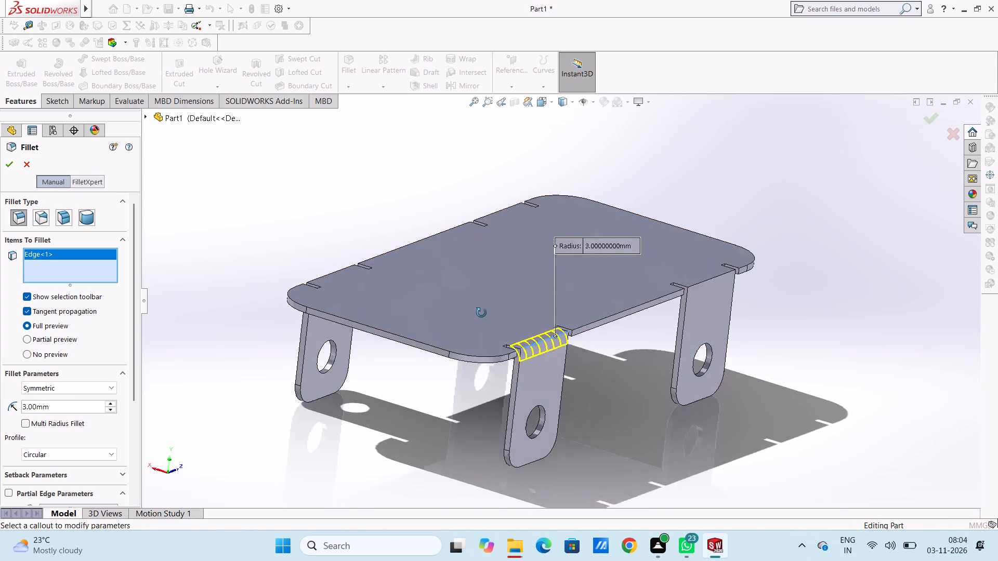
{"action": "middle_click_drag", "start_coordinate": [481, 313], "coordinate": [480, 404]}
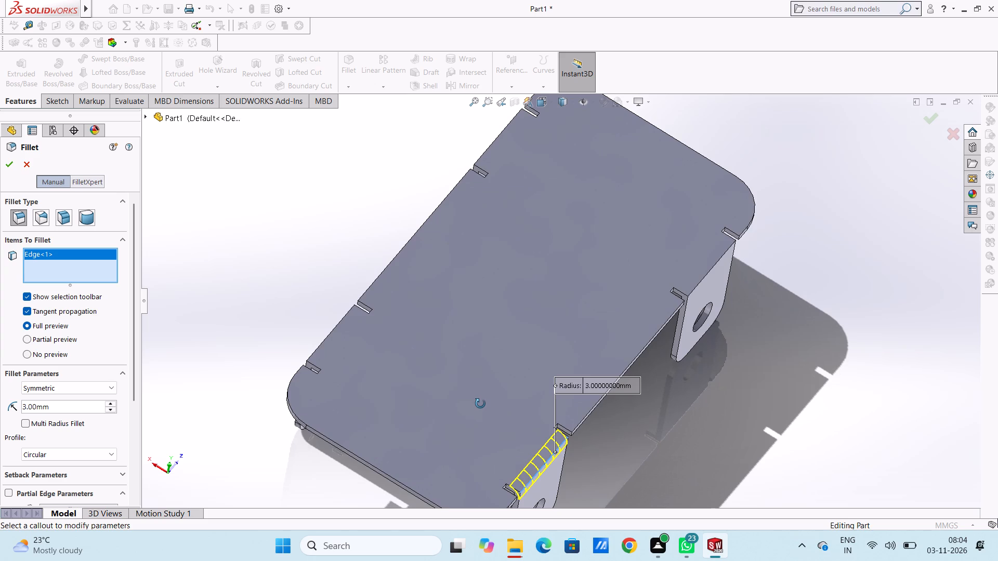
{"action": "middle_click_drag", "start_coordinate": [480, 404], "coordinate": [481, 404]}
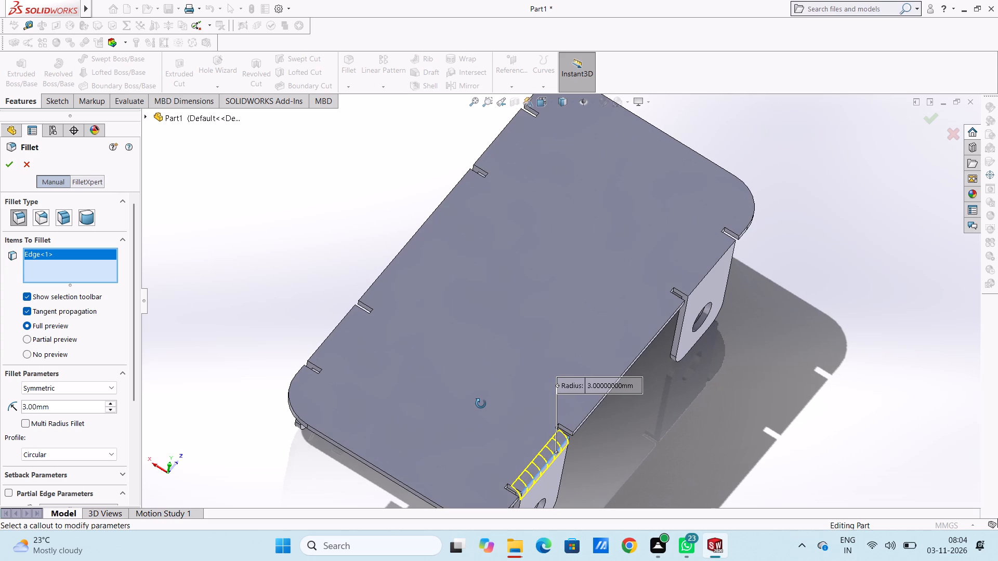
{"action": "middle_click_drag", "start_coordinate": [481, 404], "coordinate": [466, 422]}
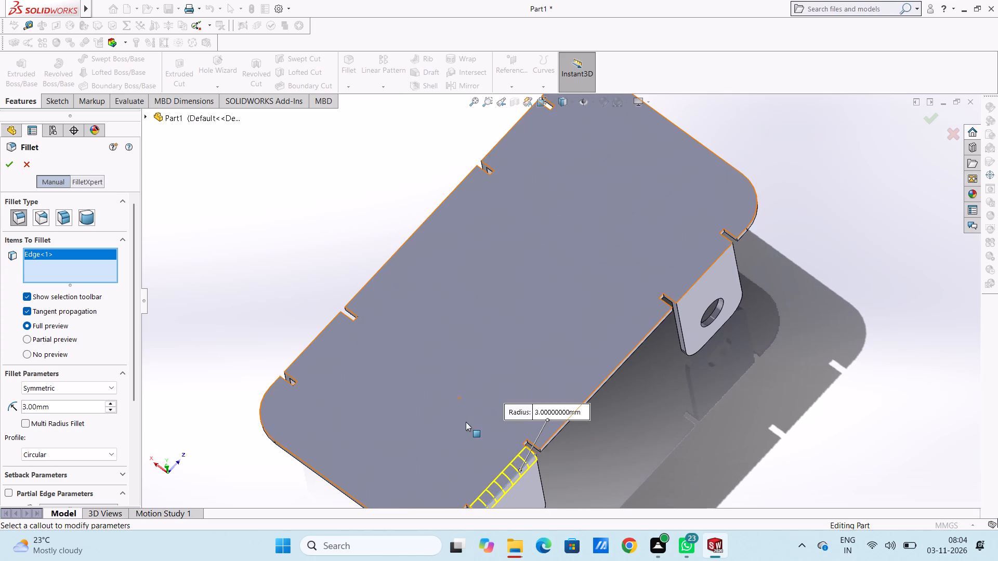
{"action": "left_click", "coordinate": [699, 279]}
Add the outer top edges of the two tabs on the opposite long side and apply the 3 mm fillet.
{"action": "middle_click_drag", "start_coordinate": [539, 269], "coordinate": [612, 311]}
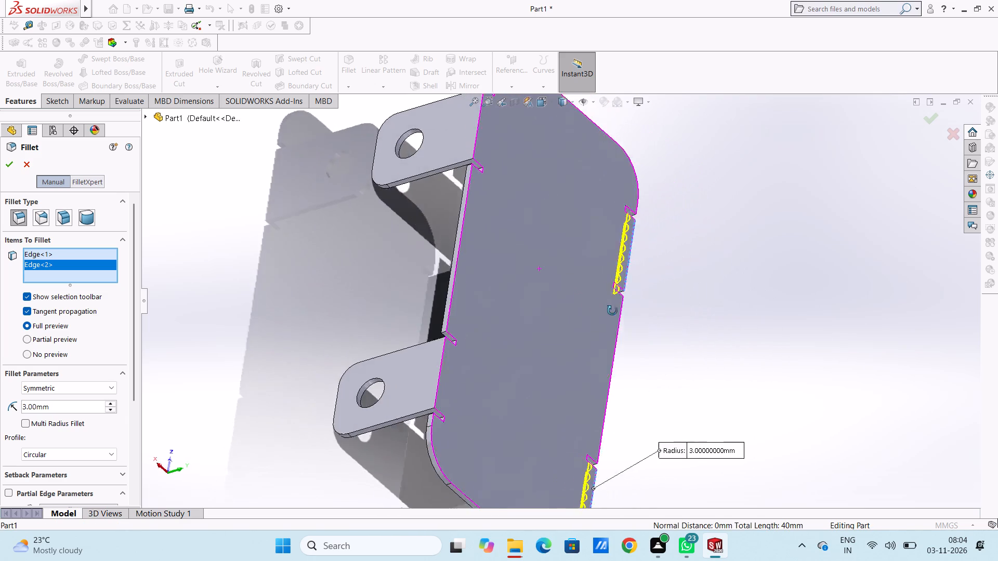
{"action": "middle_click_drag", "start_coordinate": [612, 311], "coordinate": [591, 317]}
{"action": "scroll", "coordinate": [413, 400], "scroll_direction": "down", "scroll_amount": 4}
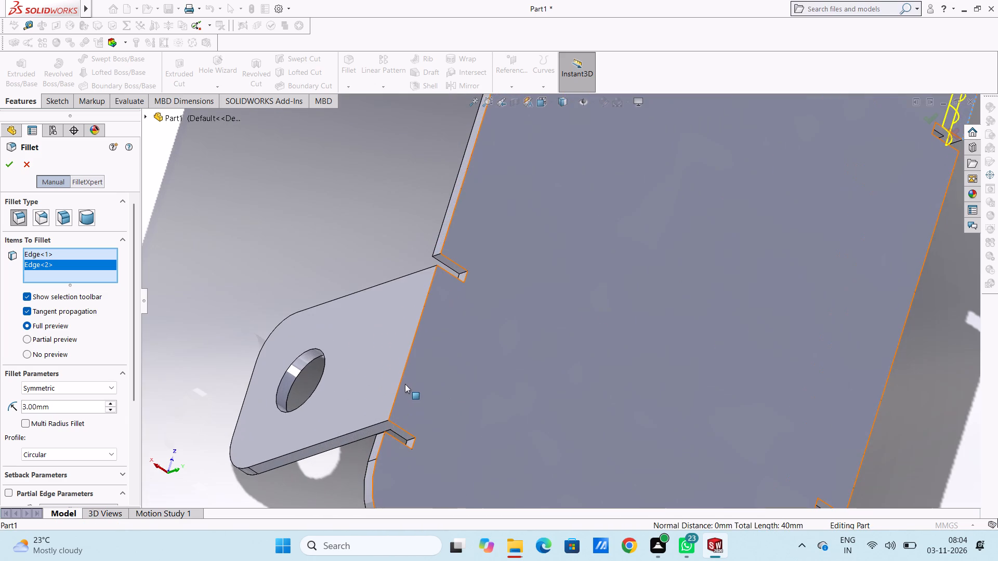
{"action": "left_click", "coordinate": [405, 366]}
{"action": "scroll", "coordinate": [488, 246], "scroll_direction": "up", "scroll_amount": 6}
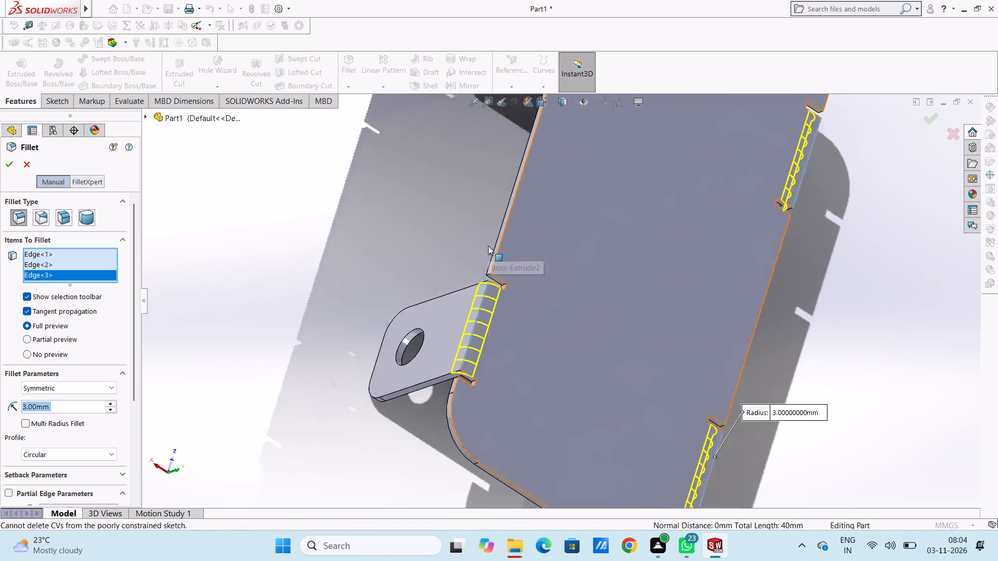
{"action": "middle_click_drag", "start_coordinate": [589, 223], "coordinate": [585, 230]}
{"action": "scroll", "coordinate": [581, 154], "scroll_direction": "up", "scroll_amount": 3}
{"action": "middle_click_drag", "start_coordinate": [594, 192], "coordinate": [593, 192]}
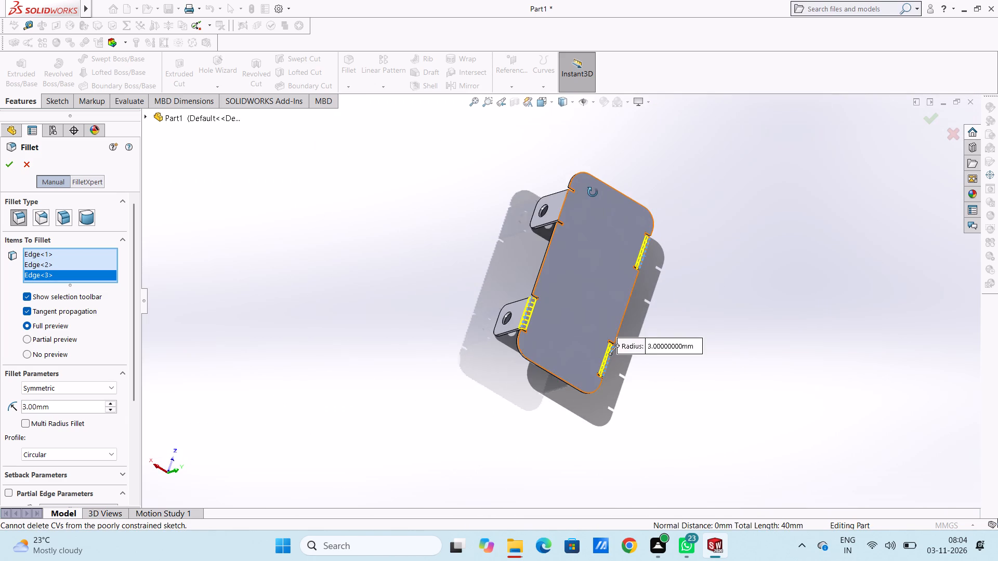
{"action": "middle_click_drag", "start_coordinate": [593, 192], "coordinate": [581, 192]}
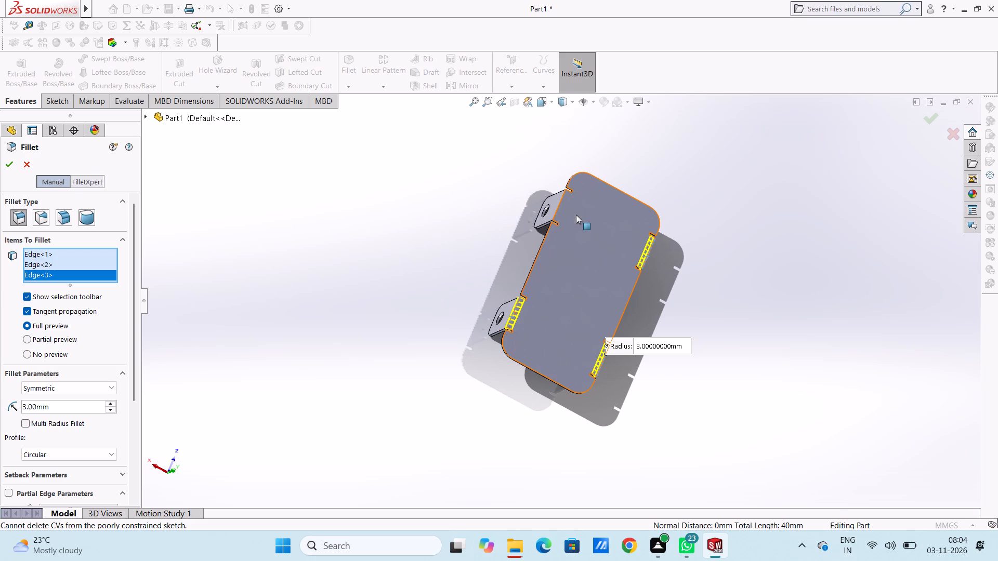
{"action": "scroll", "coordinate": [580, 214], "scroll_direction": "down", "scroll_amount": 6}
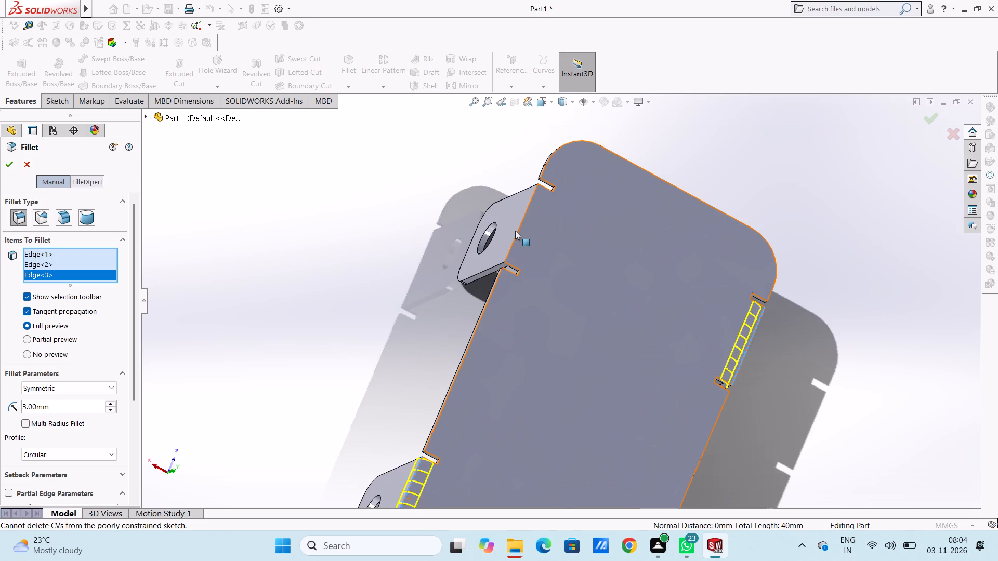
{"action": "scroll", "coordinate": [515, 231], "scroll_direction": "down", "scroll_amount": 5}
{"action": "left_click", "coordinate": [524, 234]}
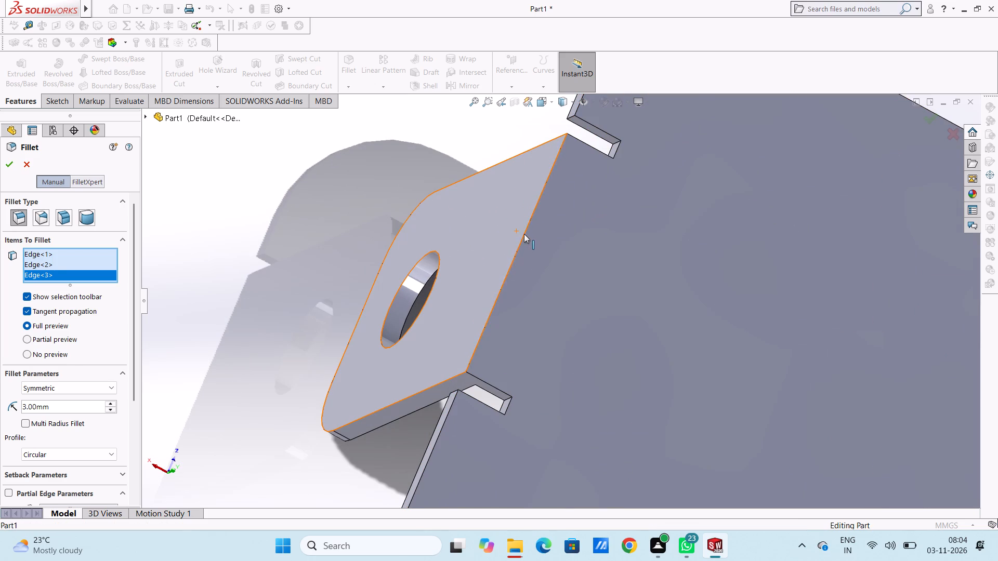
{"action": "scroll", "coordinate": [524, 234], "scroll_direction": "up", "scroll_amount": 11}
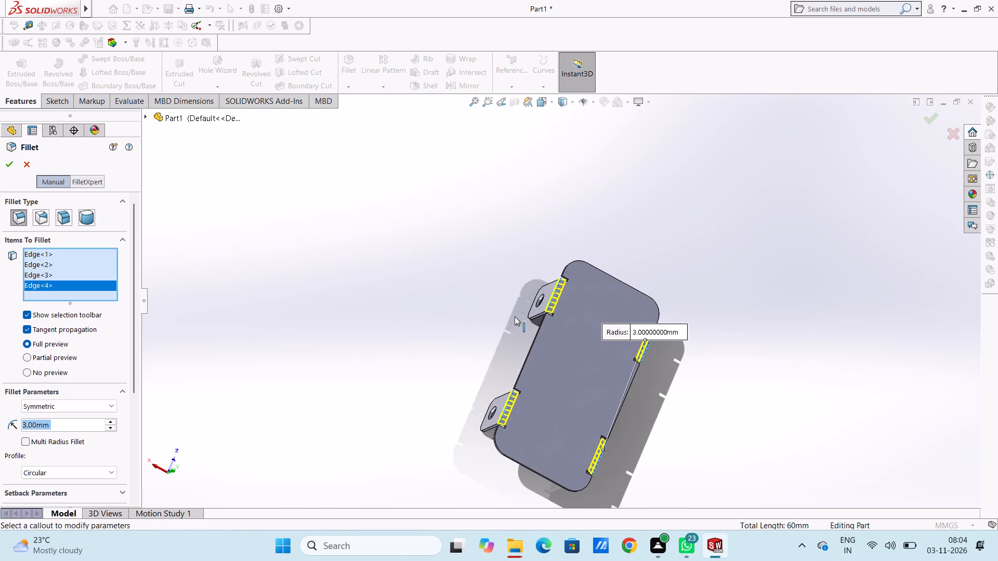
{"action": "middle_click_drag", "start_coordinate": [509, 327], "coordinate": [505, 263]}
{"action": "middle_click_drag", "start_coordinate": [501, 316], "coordinate": [489, 257]}
{"action": "middle_click_drag", "start_coordinate": [495, 338], "coordinate": [484, 240]}
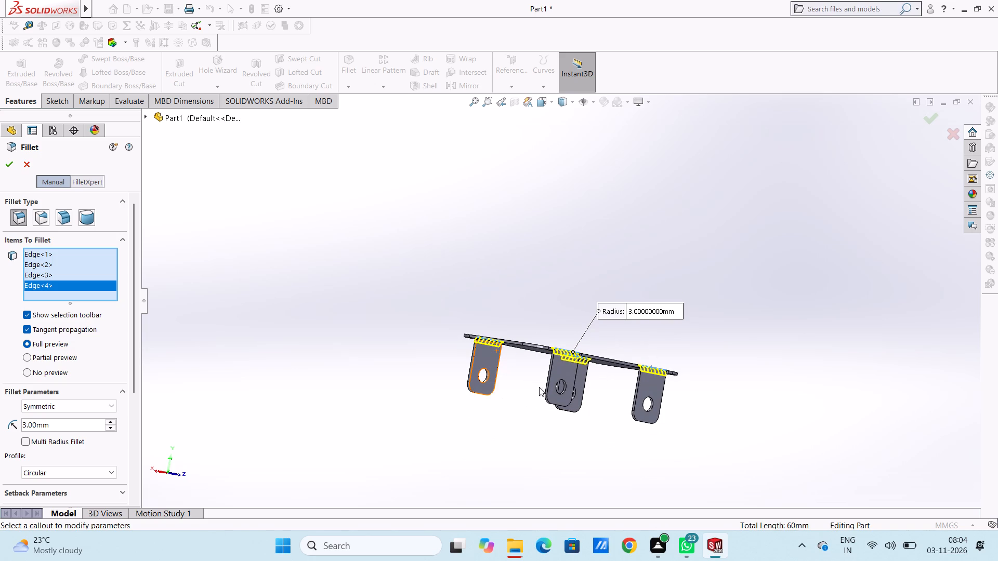
{"action": "middle_click_drag", "start_coordinate": [521, 383], "coordinate": [562, 402]}
{"action": "middle_click_drag", "start_coordinate": [562, 402], "coordinate": [563, 389]}
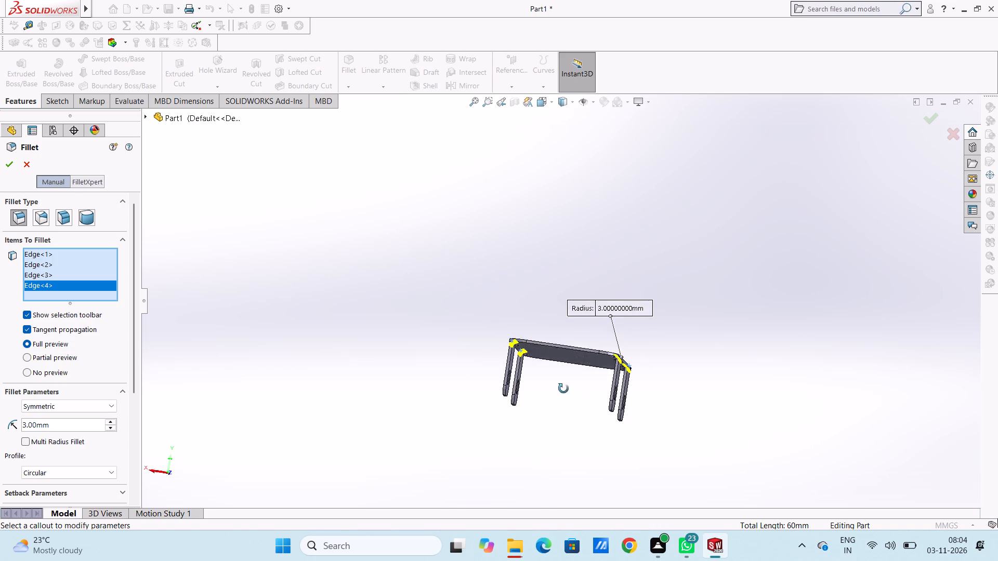
{"action": "middle_click_drag", "start_coordinate": [563, 389], "coordinate": [559, 369]}
{"action": "middle_click_drag", "start_coordinate": [550, 344], "coordinate": [524, 410]}
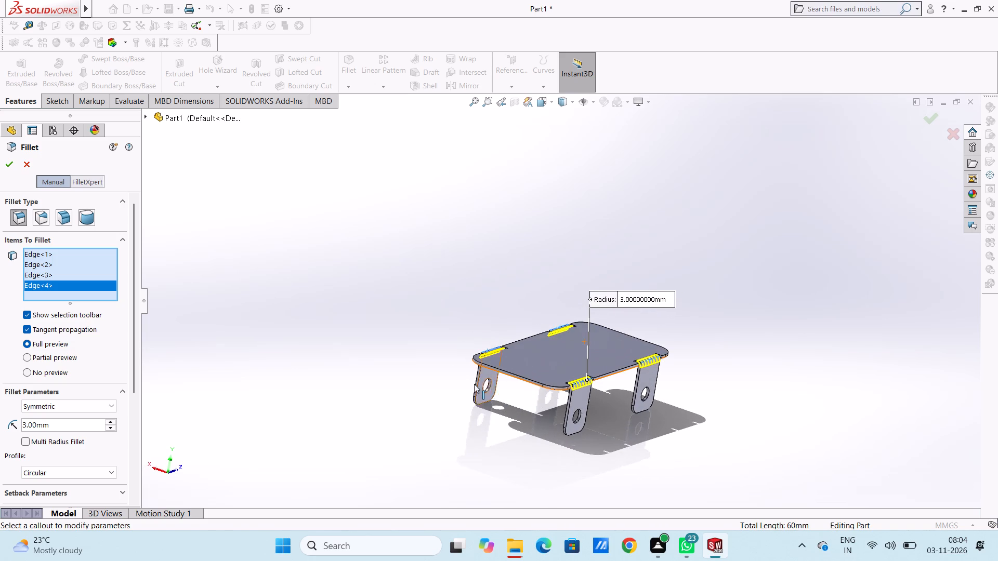
{"action": "left_click", "coordinate": [9, 167]}
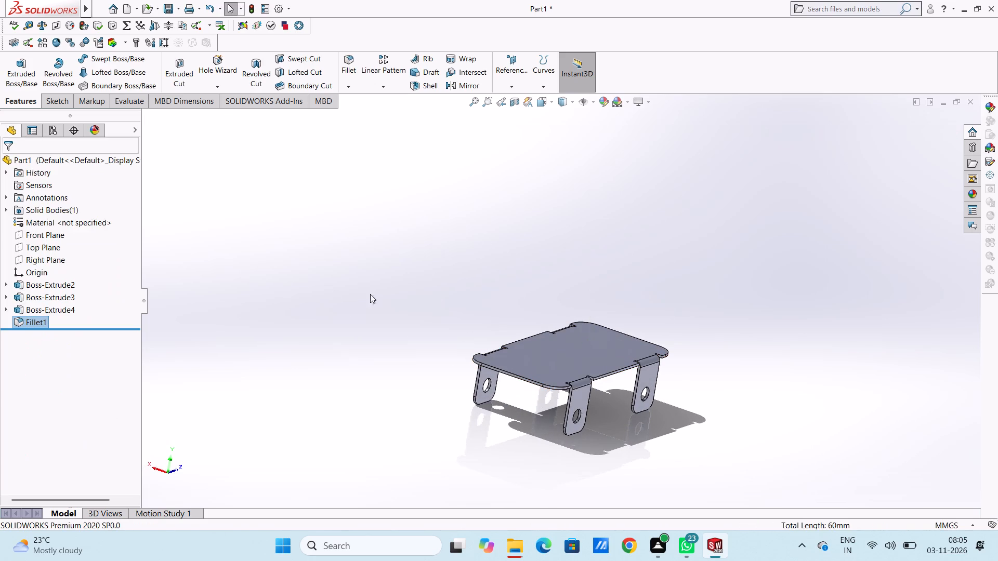
Examine the plate, its four tabs and the filleted outer bends from above, below and the sides.
{"action": "middle_click_drag", "start_coordinate": [374, 298], "coordinate": [396, 350]}
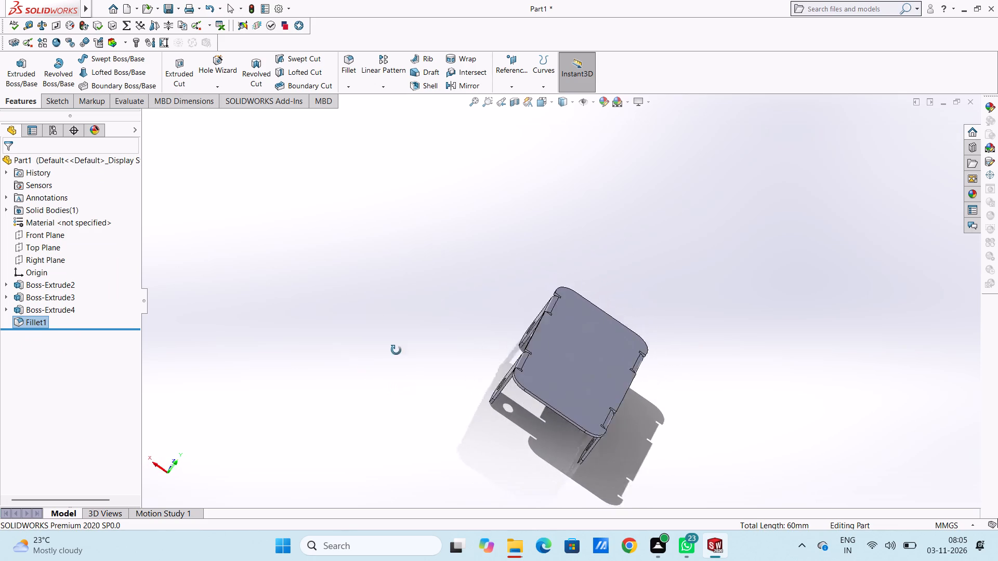
{"action": "middle_click_drag", "start_coordinate": [396, 350], "coordinate": [372, 320]}
{"action": "middle_click_drag", "start_coordinate": [452, 372], "coordinate": [429, 301]}
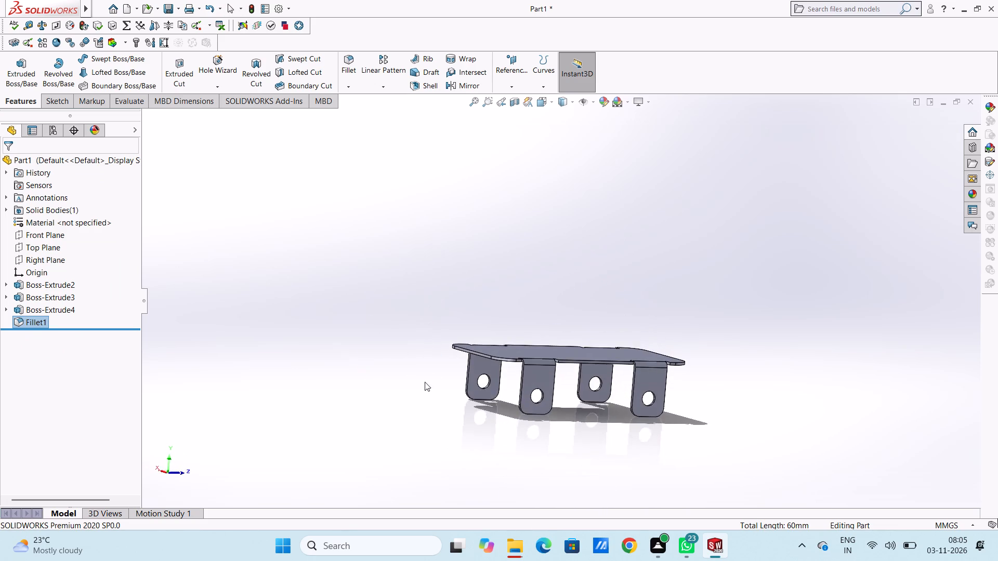
{"action": "middle_click_drag", "start_coordinate": [427, 382], "coordinate": [441, 328]}
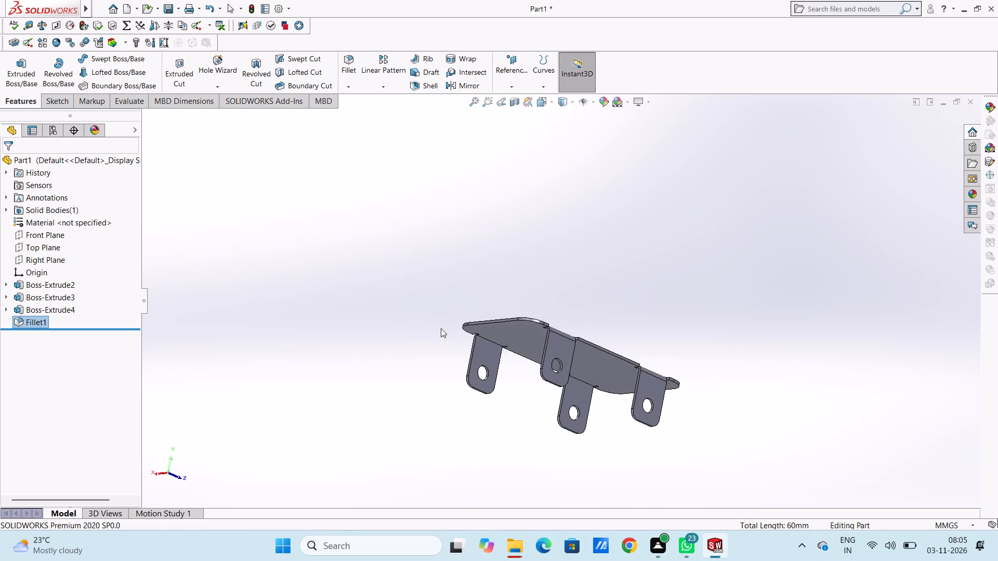
{"action": "middle_click_drag", "start_coordinate": [441, 328], "coordinate": [441, 327]}
{"action": "middle_click_drag", "start_coordinate": [441, 328], "coordinate": [440, 329]}
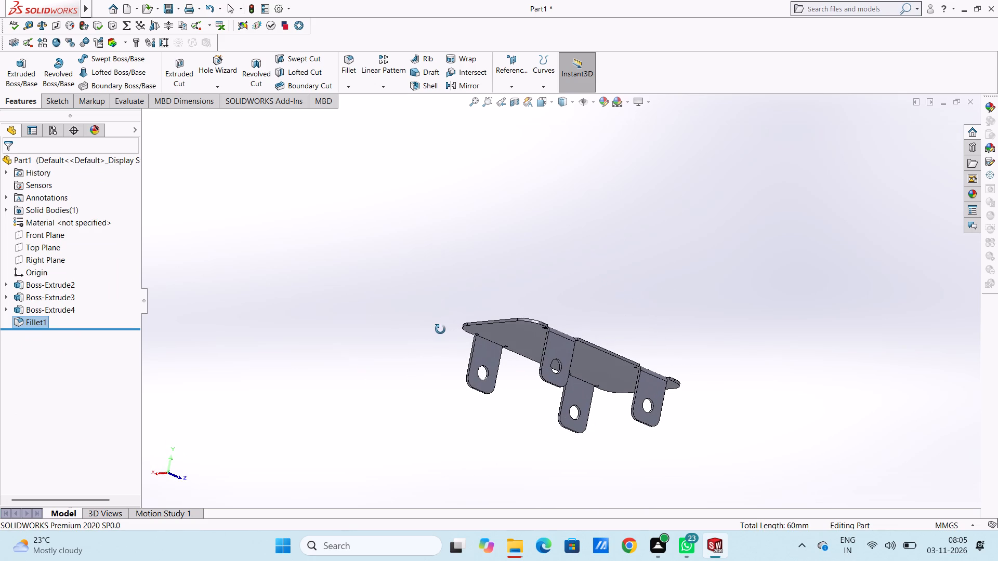
{"action": "middle_click_drag", "start_coordinate": [440, 329], "coordinate": [434, 334]}
{"action": "middle_click_drag", "start_coordinate": [432, 337], "coordinate": [435, 399]}
{"action": "middle_click_drag", "start_coordinate": [425, 327], "coordinate": [430, 333]}
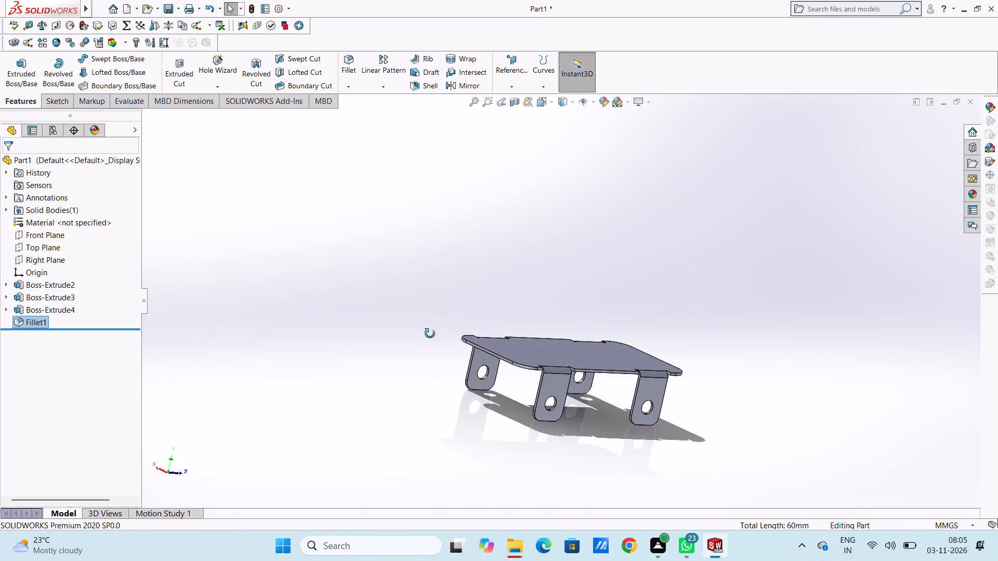
{"action": "middle_click_drag", "start_coordinate": [430, 333], "coordinate": [439, 416]}
{"action": "middle_click_drag", "start_coordinate": [427, 351], "coordinate": [582, 349]}
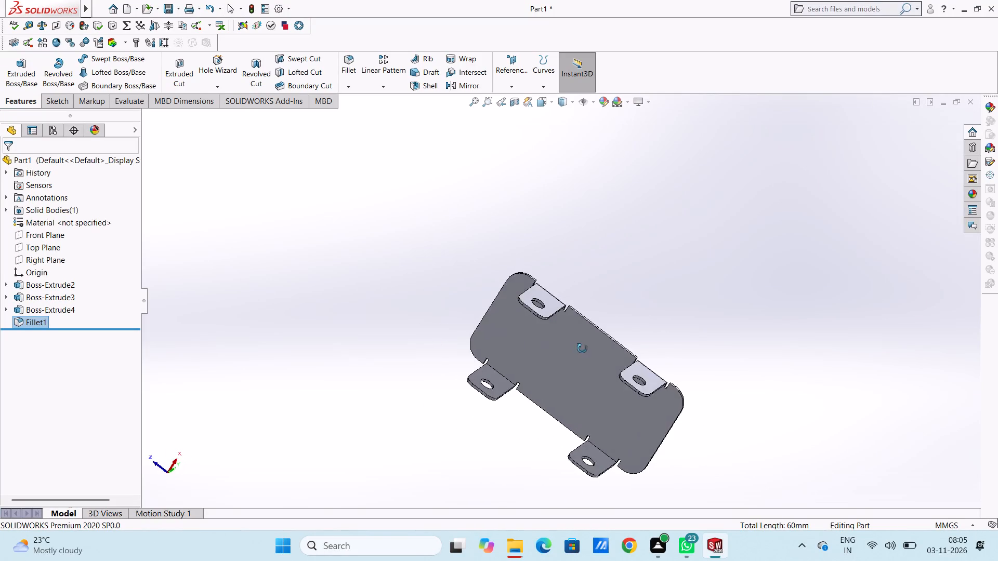
{"action": "middle_click_drag", "start_coordinate": [582, 349], "coordinate": [613, 452]}
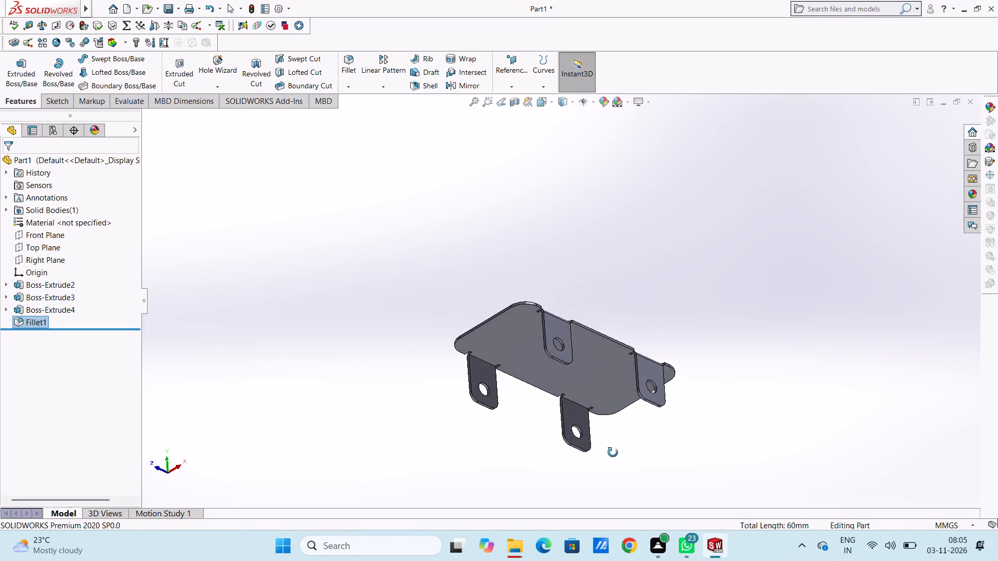
{"action": "middle_click_drag", "start_coordinate": [613, 452], "coordinate": [435, 349]}
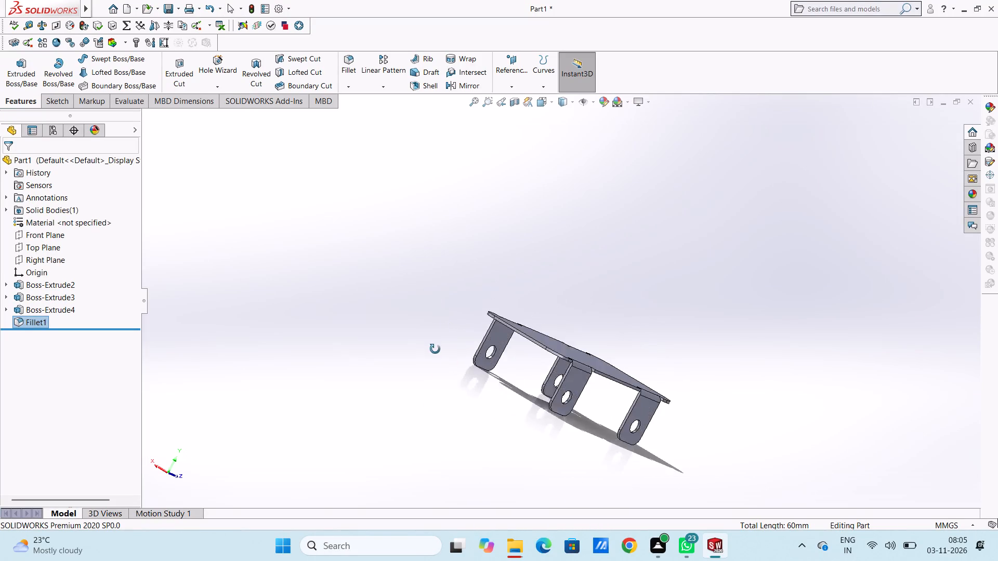
{"action": "middle_click_drag", "start_coordinate": [435, 349], "coordinate": [434, 347]}
{"action": "middle_click_drag", "start_coordinate": [492, 364], "coordinate": [465, 393]}
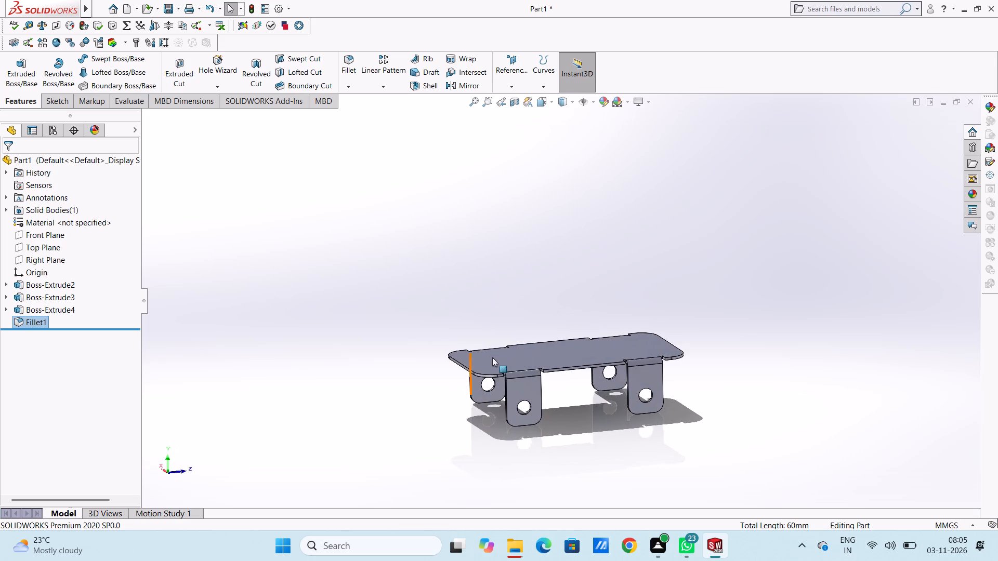
{"action": "middle_click_drag", "start_coordinate": [649, 363], "coordinate": [575, 434]}
{"action": "middle_click_drag", "start_coordinate": [507, 331], "coordinate": [575, 388]}
{"action": "middle_click_drag", "start_coordinate": [560, 317], "coordinate": [512, 405]}
{"action": "middle_click_drag", "start_coordinate": [517, 335], "coordinate": [527, 362]}
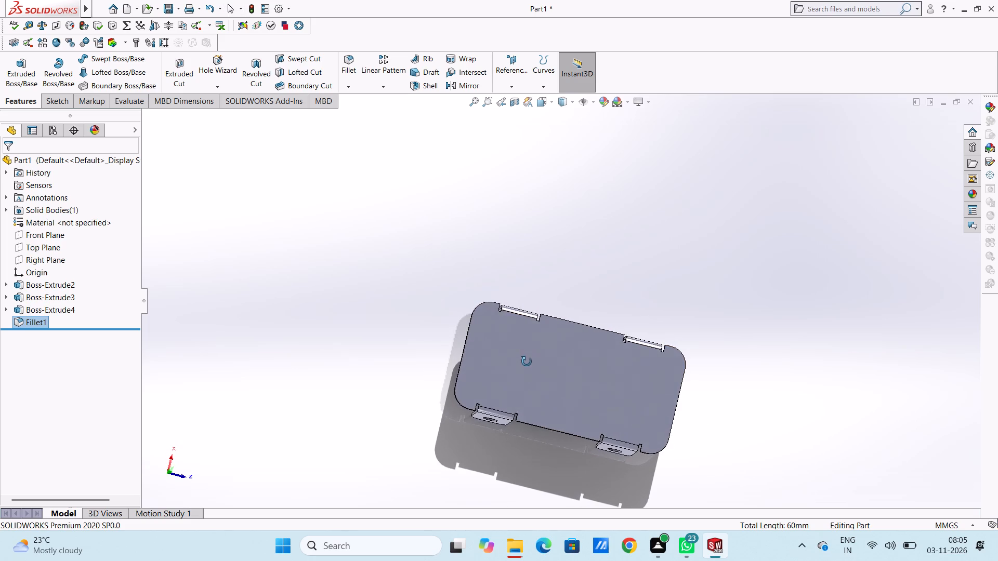
{"action": "middle_click_drag", "start_coordinate": [527, 362], "coordinate": [523, 364]}
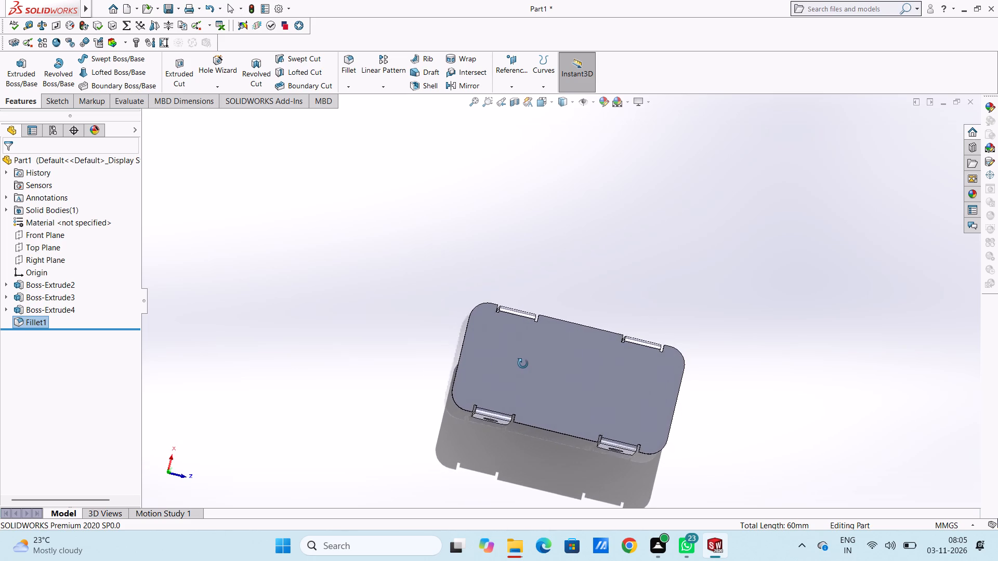
{"action": "middle_click_drag", "start_coordinate": [523, 364], "coordinate": [536, 301]}
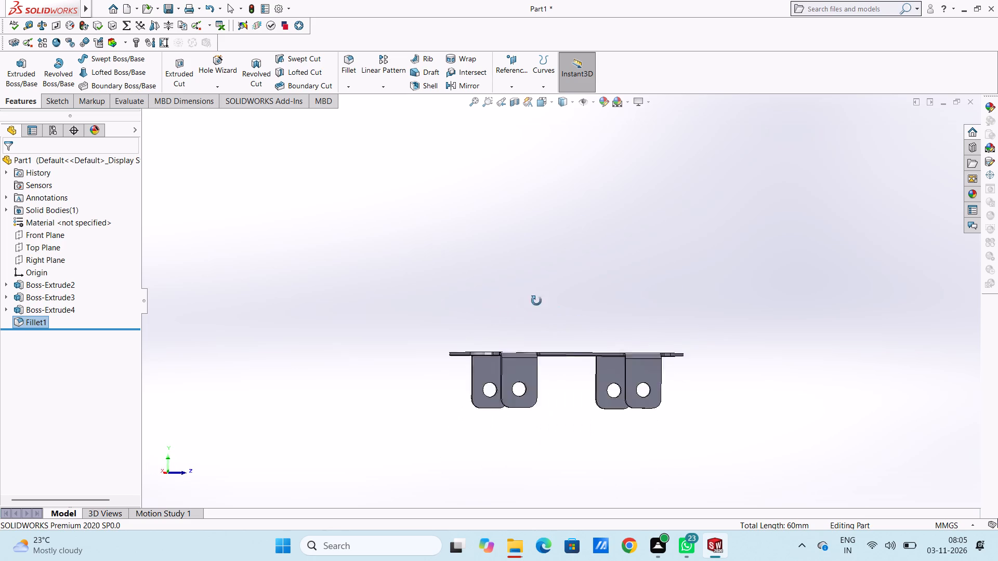
{"action": "middle_click_drag", "start_coordinate": [536, 301], "coordinate": [520, 303]}
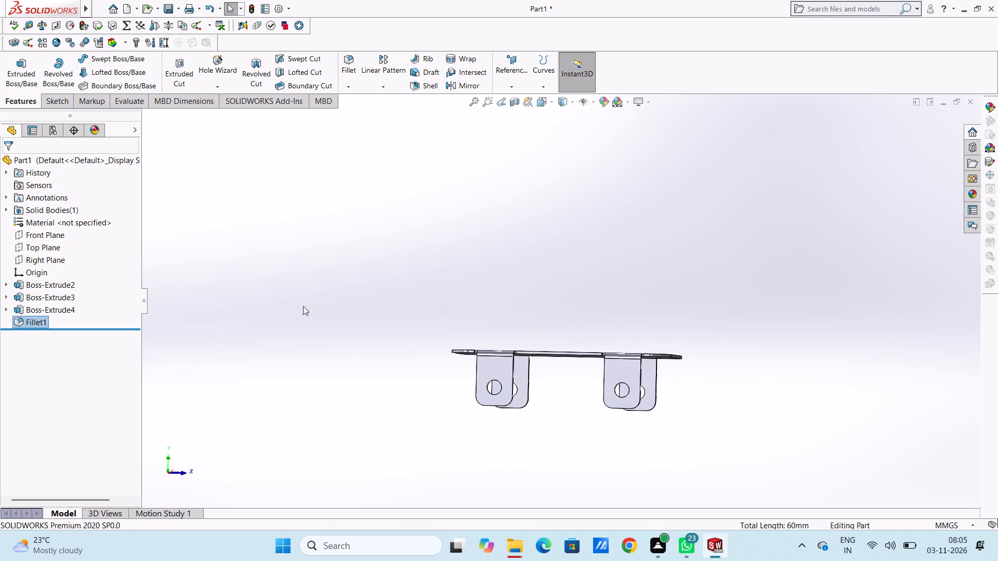
Start a sketch on the plate's top face and draw a vertical midpoint line near the origin, 30 mm to each side.
{"action": "key", "text": "ctrl+5"}
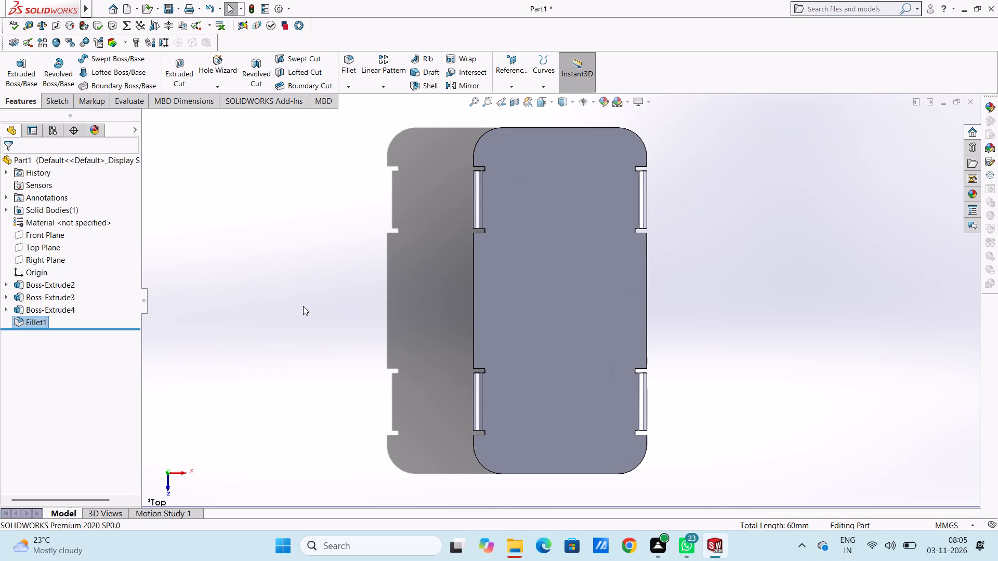
{"action": "left_click", "coordinate": [538, 311]}
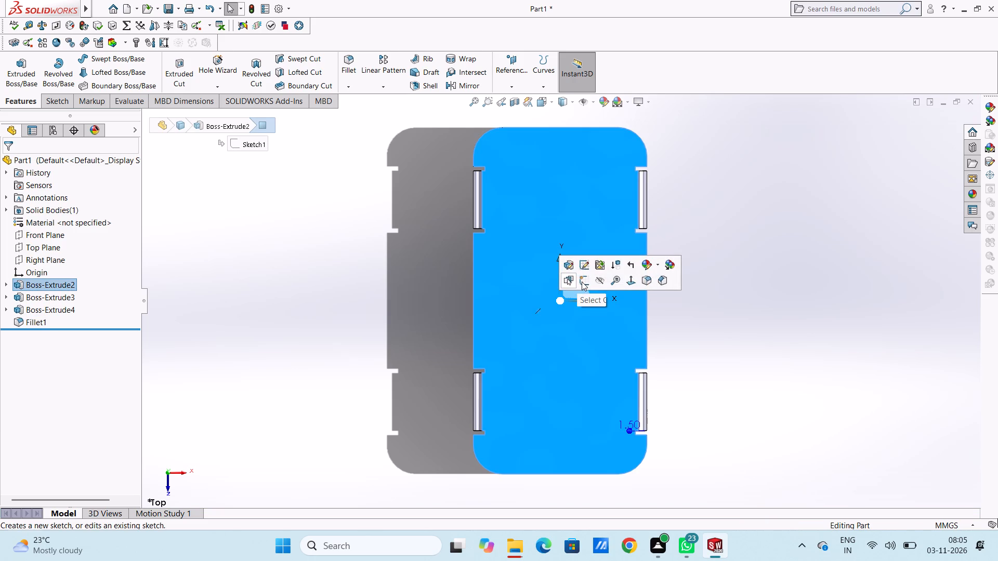
{"action": "left_click", "coordinate": [582, 282]}
{"action": "left_click", "coordinate": [310, 310]}
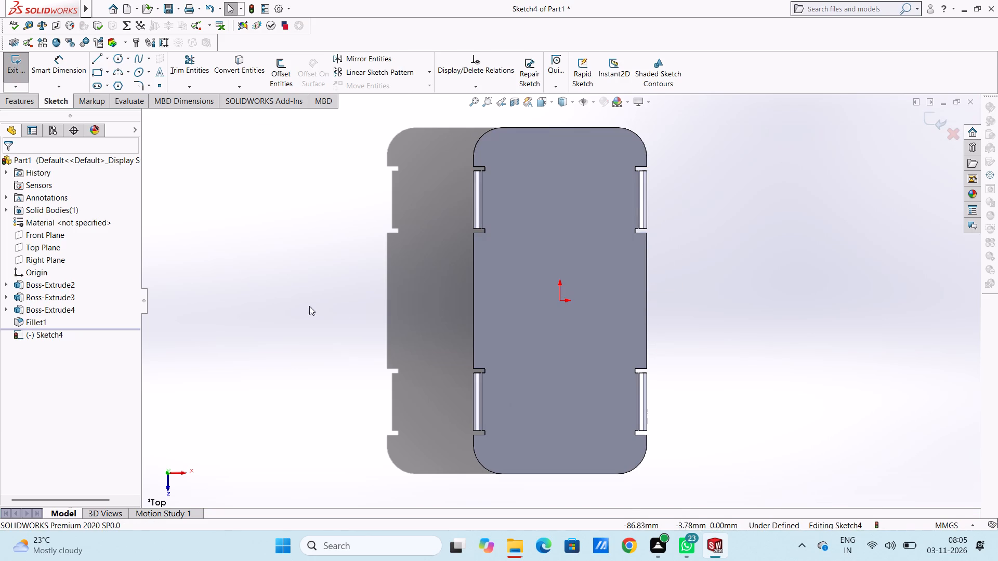
{"action": "left_click", "coordinate": [109, 60]}
{"action": "left_click", "coordinate": [117, 97]}
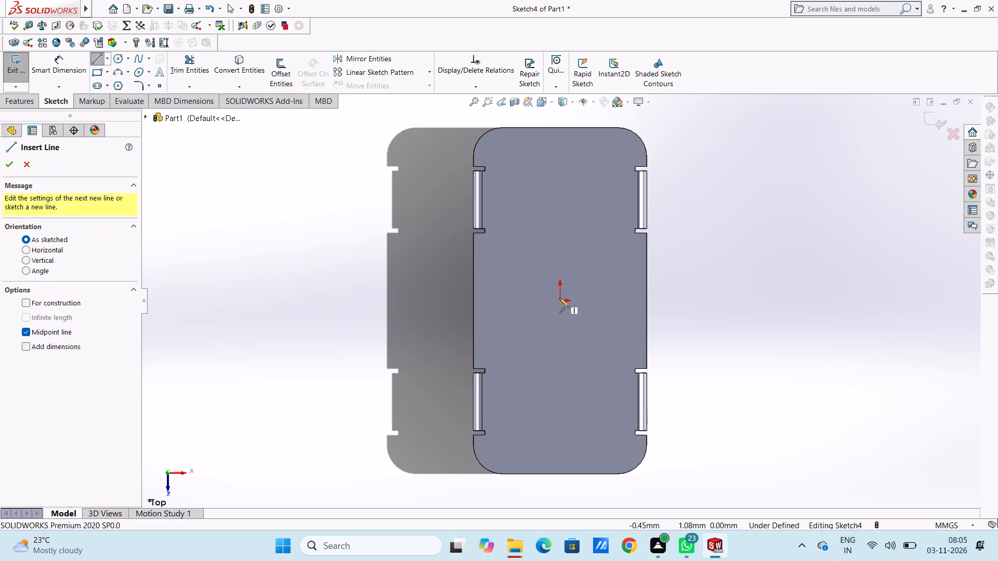
{"action": "left_click", "coordinate": [560, 298]}
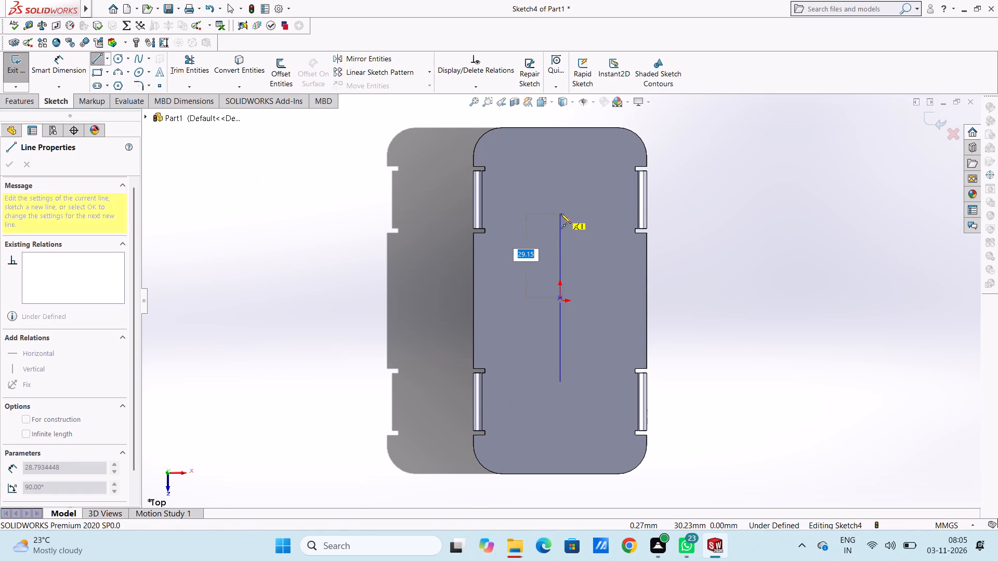
{"action": "type", "text": "30"}
{"action": "key", "text": "Return"}
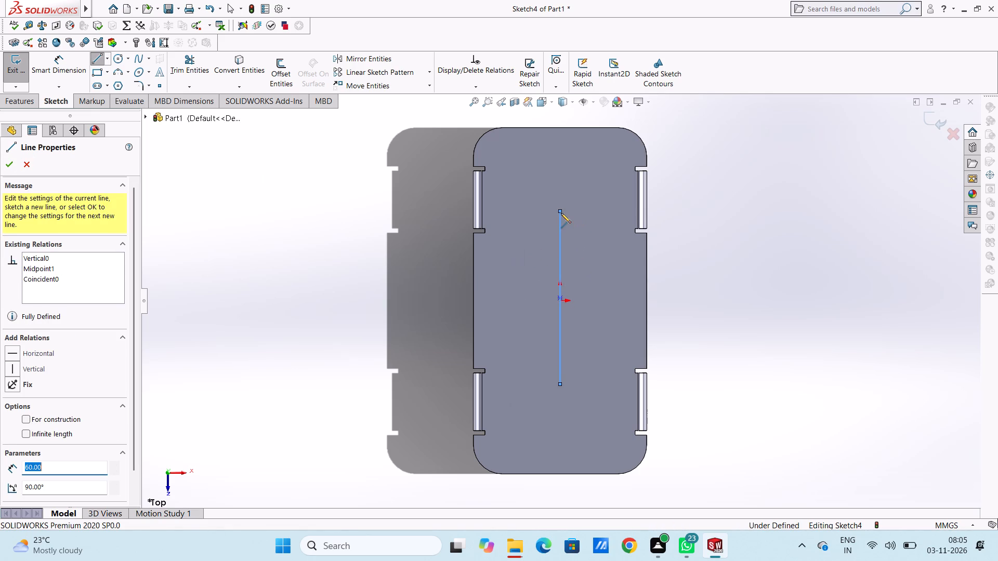
{"action": "right_click", "coordinate": [719, 167]}
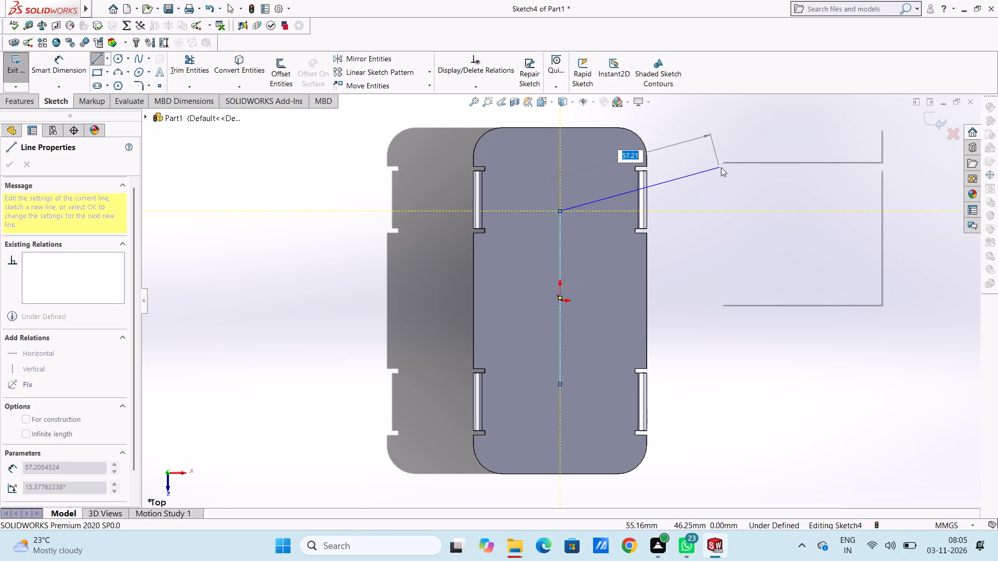
{"action": "left_click", "coordinate": [729, 171]}
{"action": "left_click", "coordinate": [718, 194]}
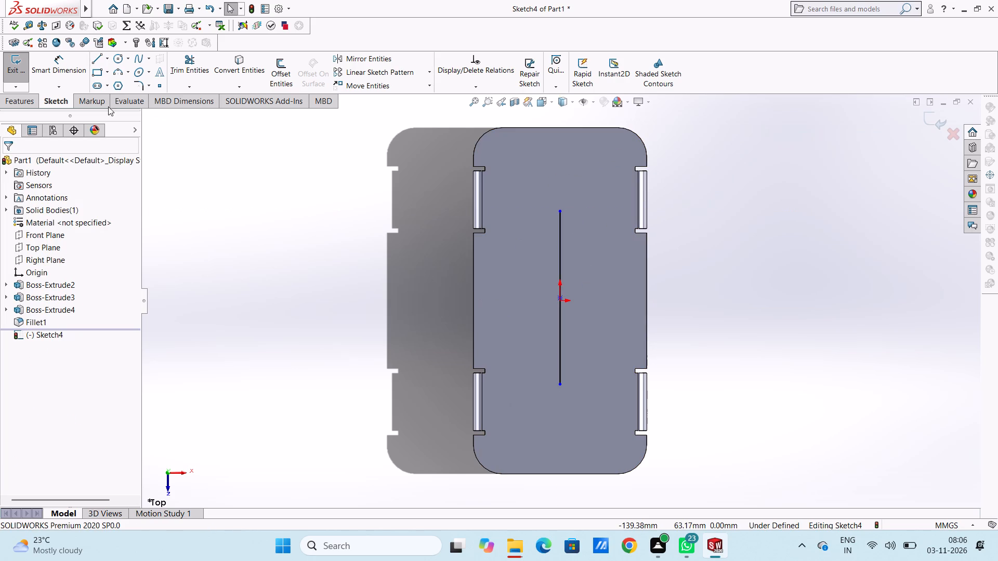
Sketch a straight slot 36 mm wide between the two endpoints of the vertical line.
{"action": "left_click", "coordinate": [97, 82]}
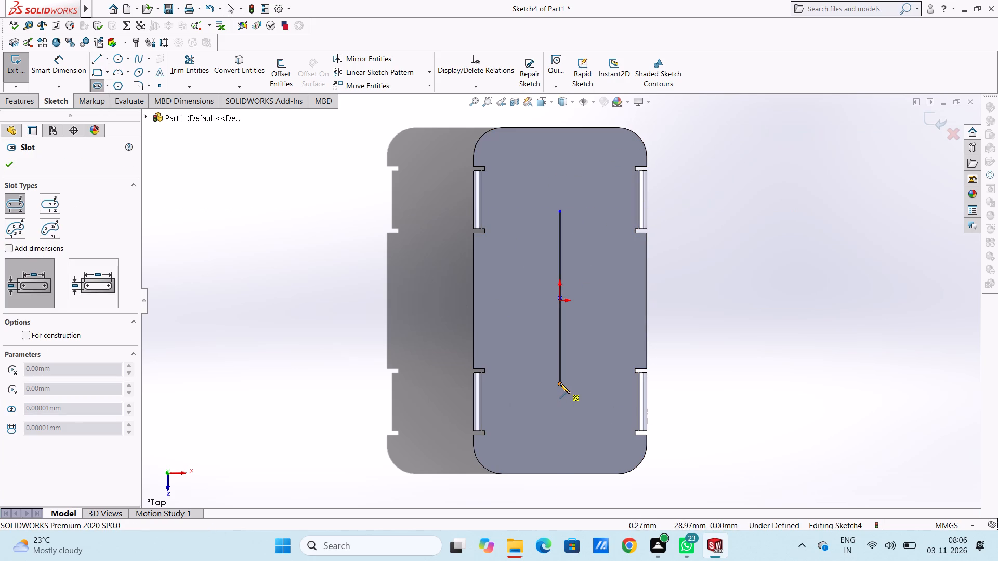
{"action": "left_click", "coordinate": [560, 383]}
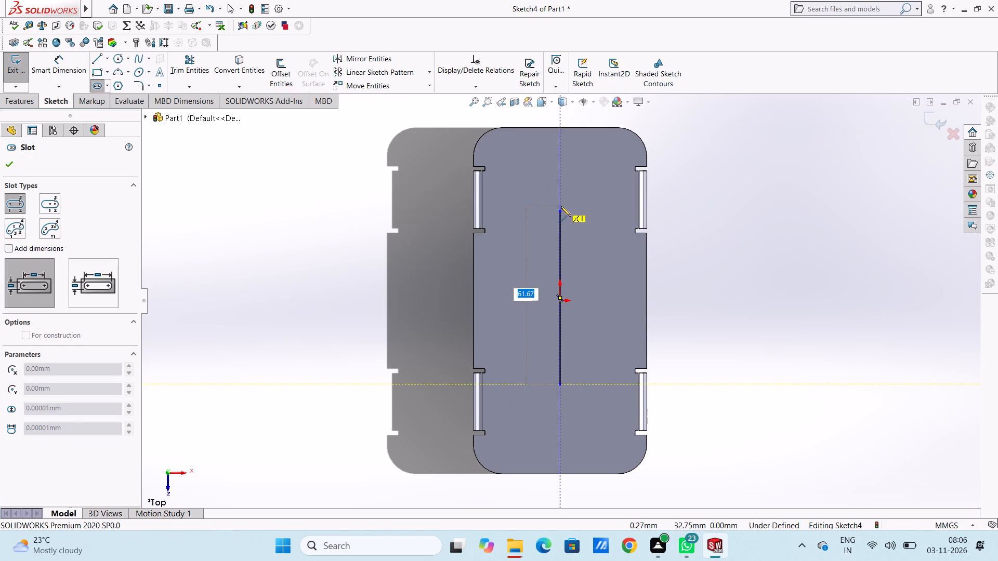
{"action": "left_click", "coordinate": [561, 210]}
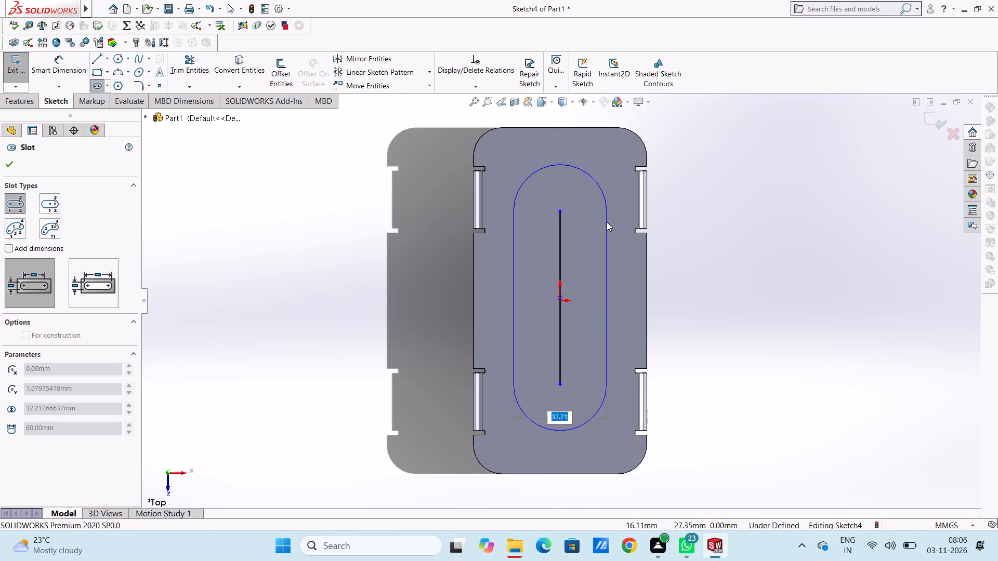
{"action": "type", "text": "36"}
{"action": "key", "text": "Return"}
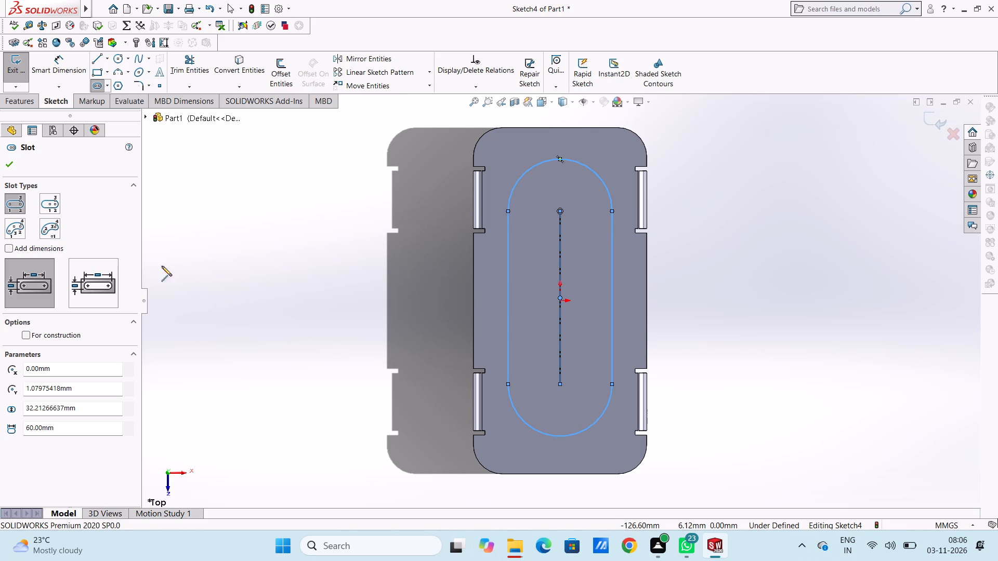
{"action": "left_click", "coordinate": [12, 164]}
{"action": "left_click", "coordinate": [193, 223]}
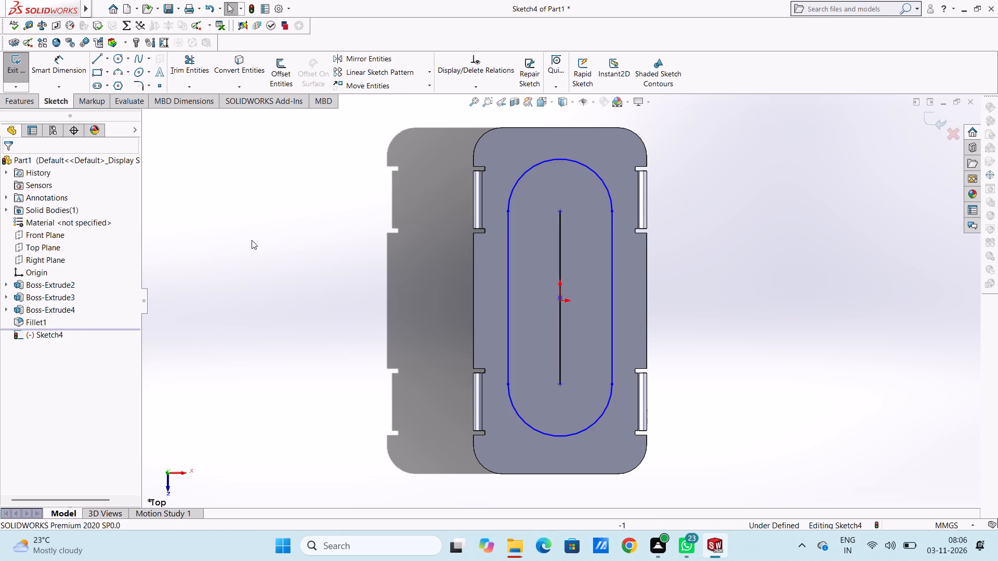
Dimension the slot with 60 mm between its arc centres and an 18 mm end radius.
{"action": "left_click", "coordinate": [67, 65]}
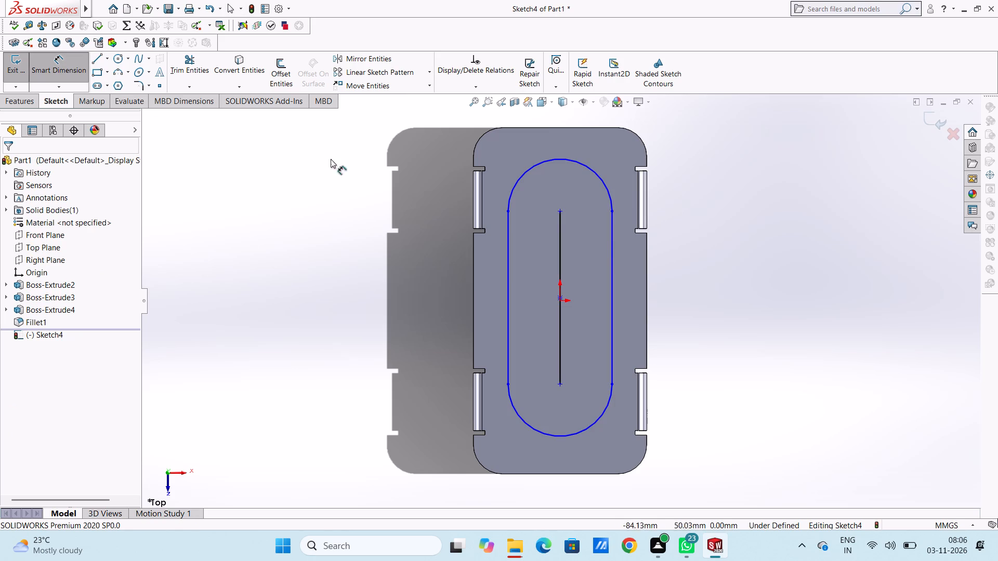
{"action": "scroll", "coordinate": [376, 167], "scroll_direction": "up", "scroll_amount": 3}
{"action": "left_click", "coordinate": [530, 288]}
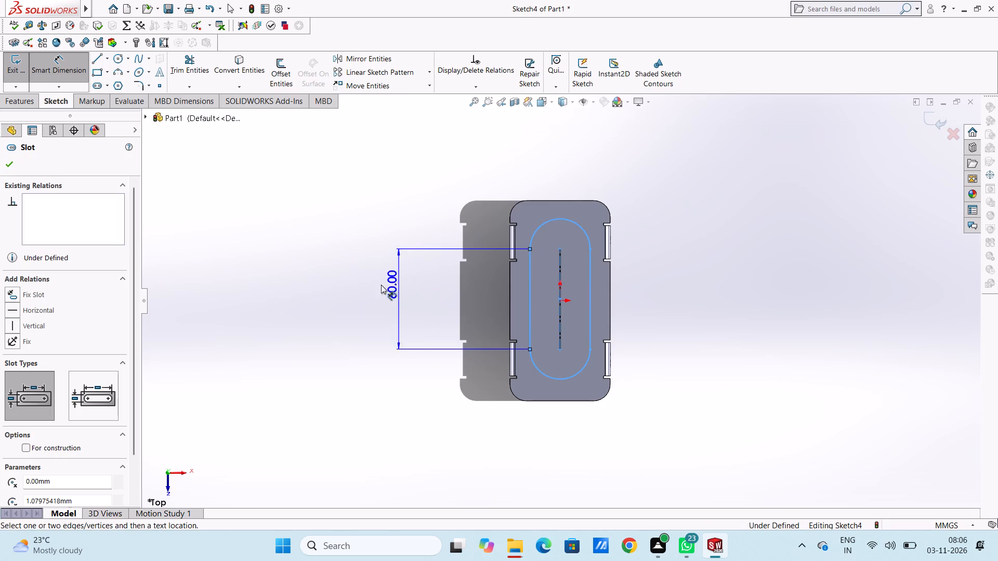
{"action": "left_click", "coordinate": [327, 231]}
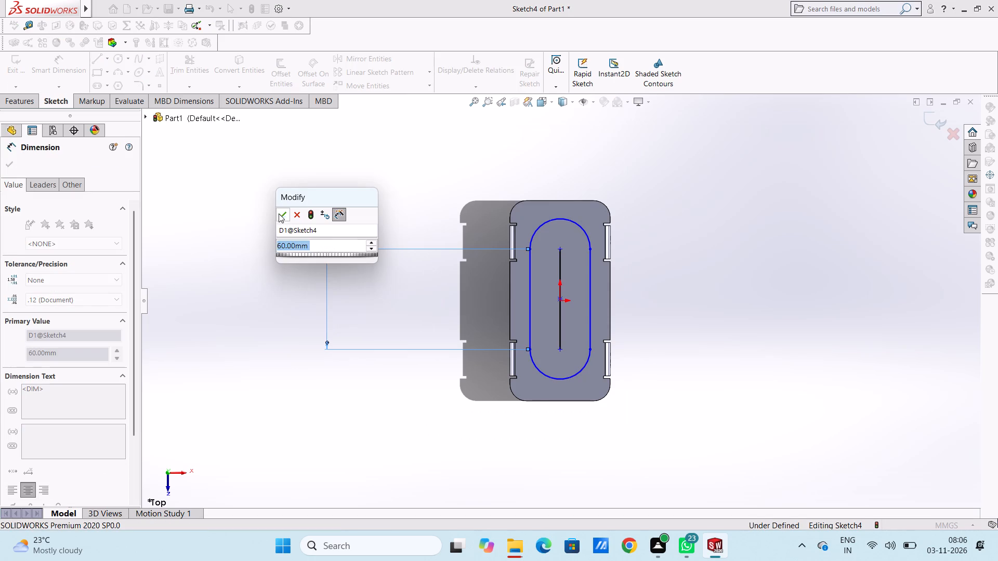
{"action": "left_click", "coordinate": [278, 211]}
{"action": "left_click", "coordinate": [275, 196]}
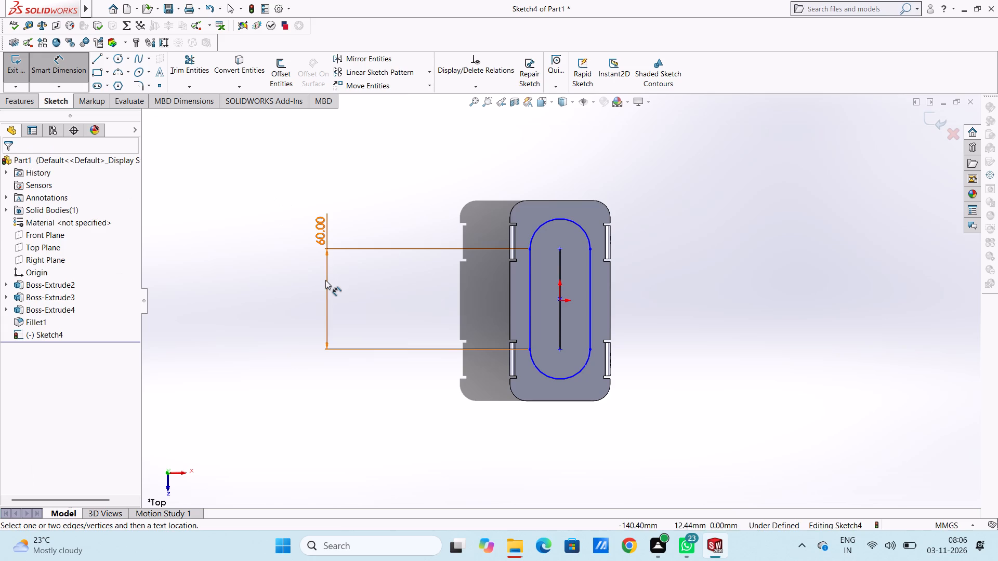
{"action": "left_click", "coordinate": [553, 221]}
{"action": "left_click", "coordinate": [675, 162]}
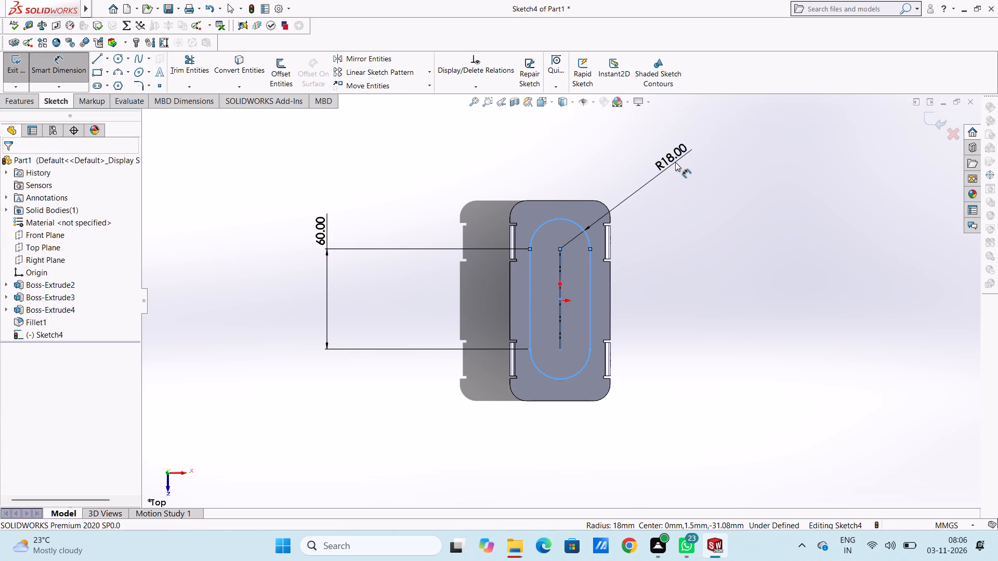
{"action": "left_click", "coordinate": [629, 148]}
{"action": "left_click", "coordinate": [592, 133]}
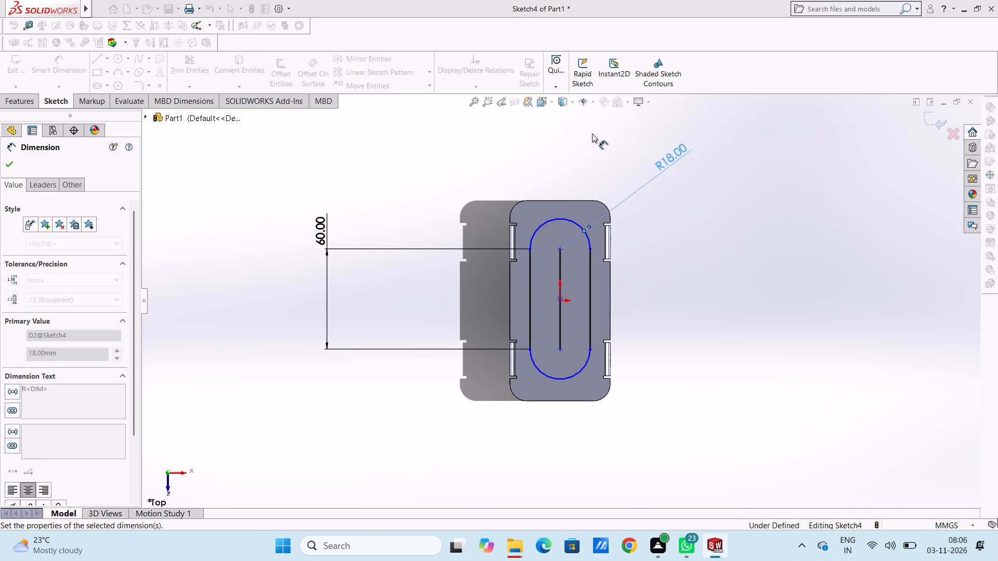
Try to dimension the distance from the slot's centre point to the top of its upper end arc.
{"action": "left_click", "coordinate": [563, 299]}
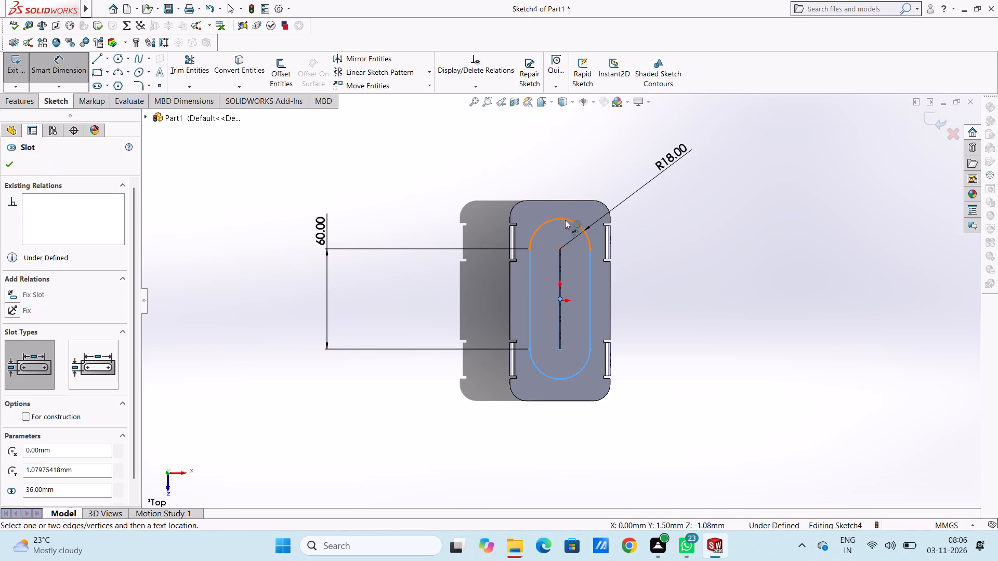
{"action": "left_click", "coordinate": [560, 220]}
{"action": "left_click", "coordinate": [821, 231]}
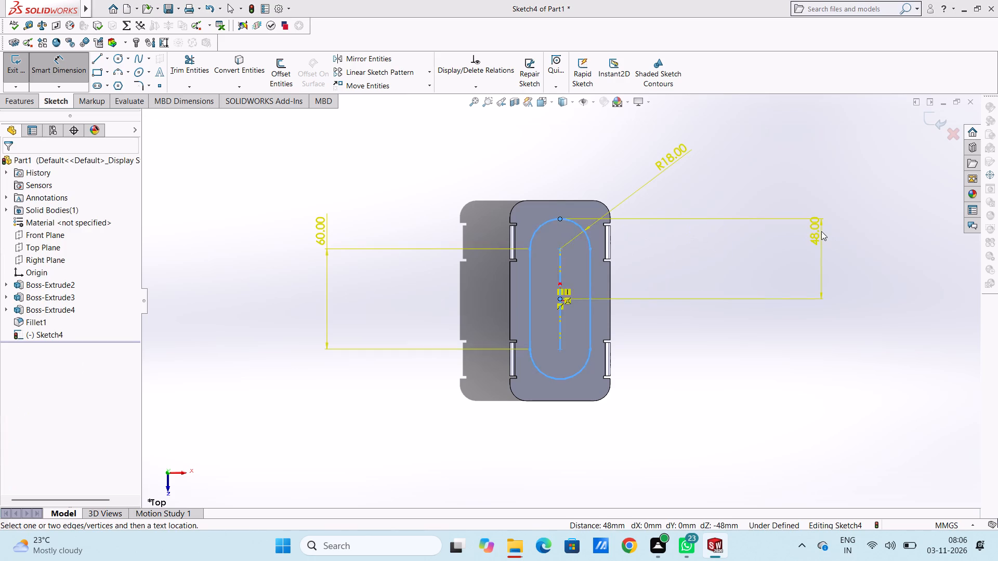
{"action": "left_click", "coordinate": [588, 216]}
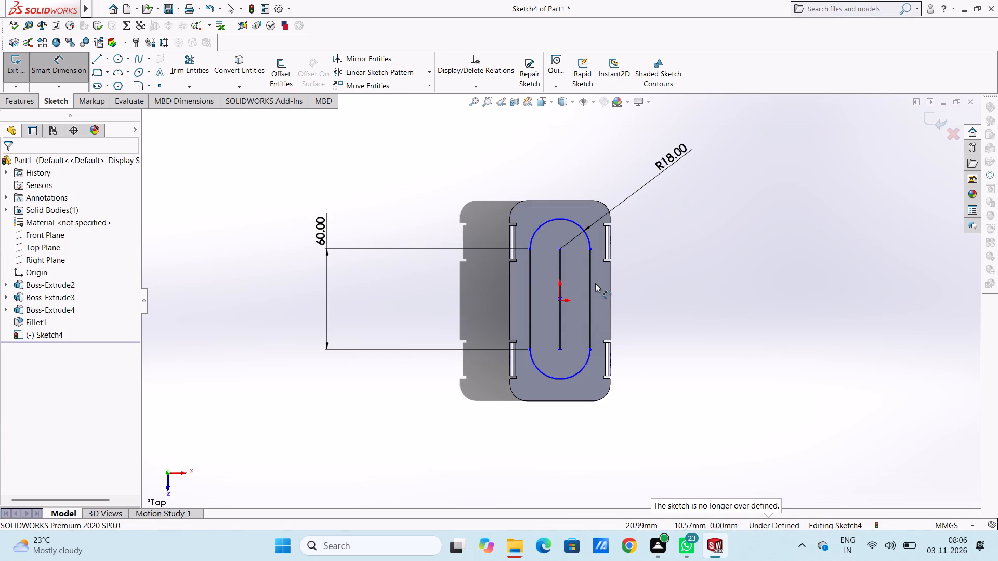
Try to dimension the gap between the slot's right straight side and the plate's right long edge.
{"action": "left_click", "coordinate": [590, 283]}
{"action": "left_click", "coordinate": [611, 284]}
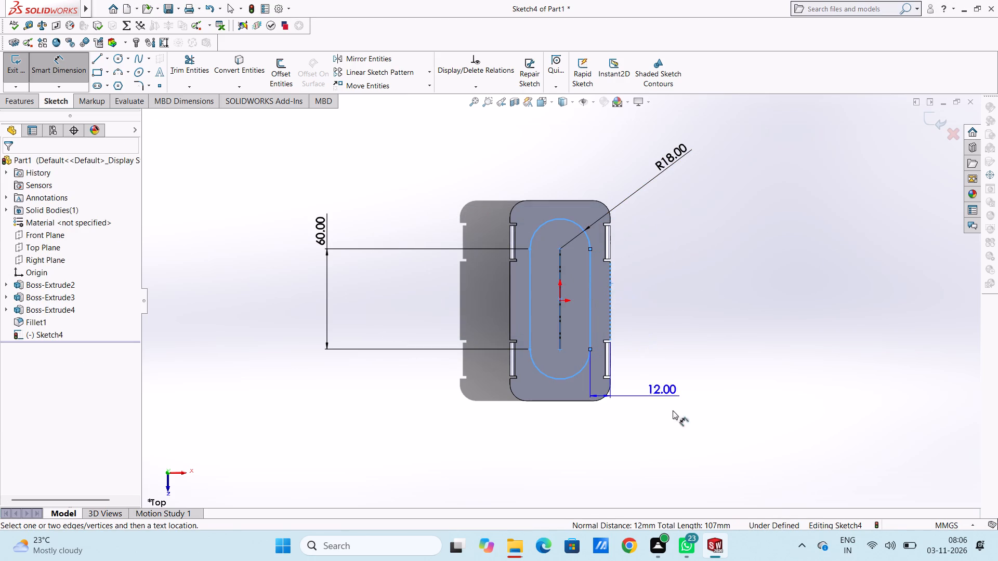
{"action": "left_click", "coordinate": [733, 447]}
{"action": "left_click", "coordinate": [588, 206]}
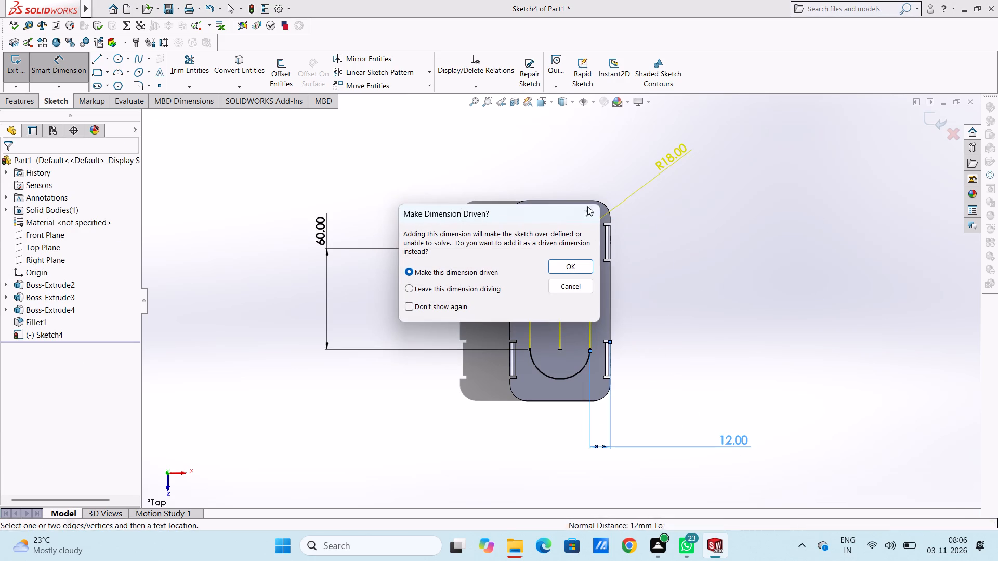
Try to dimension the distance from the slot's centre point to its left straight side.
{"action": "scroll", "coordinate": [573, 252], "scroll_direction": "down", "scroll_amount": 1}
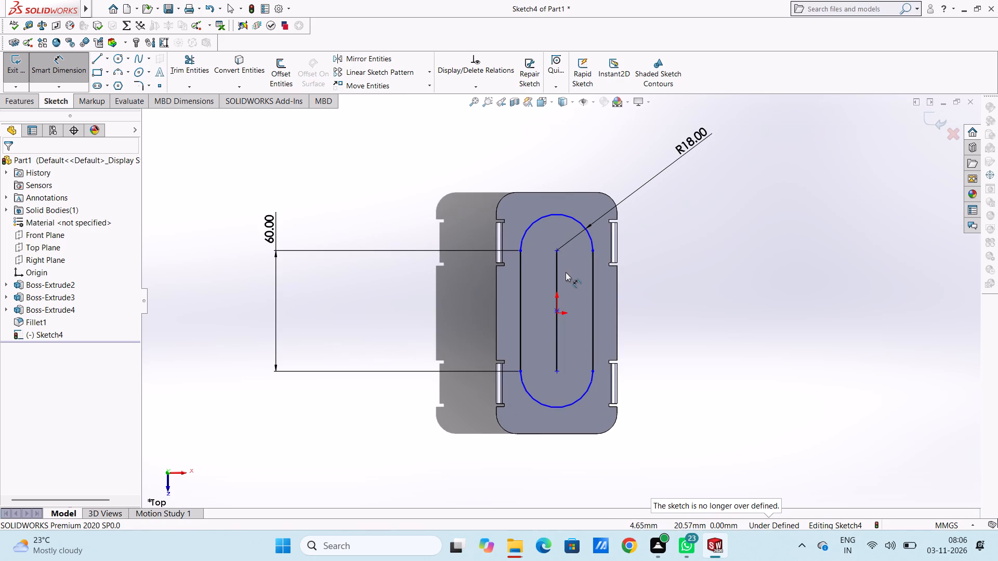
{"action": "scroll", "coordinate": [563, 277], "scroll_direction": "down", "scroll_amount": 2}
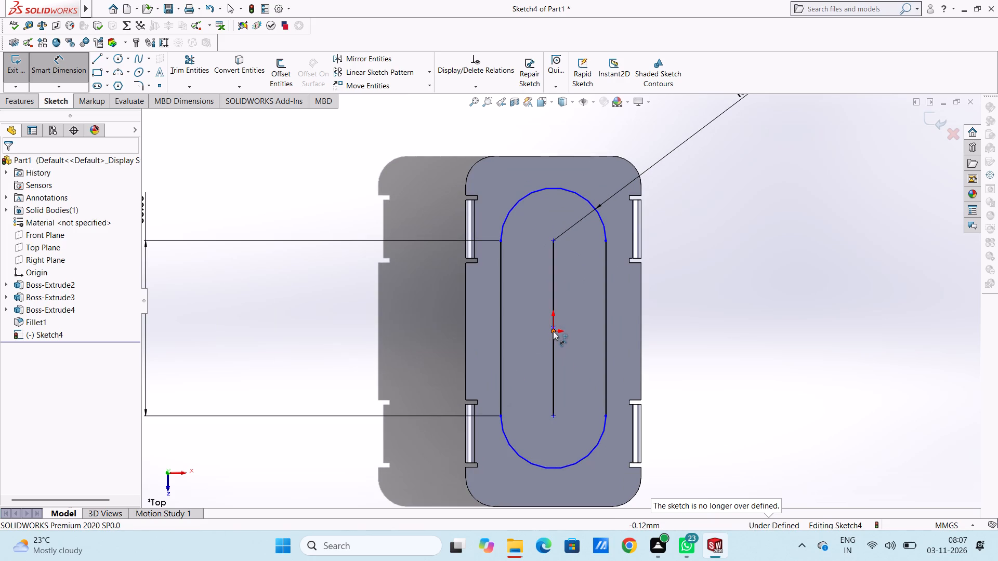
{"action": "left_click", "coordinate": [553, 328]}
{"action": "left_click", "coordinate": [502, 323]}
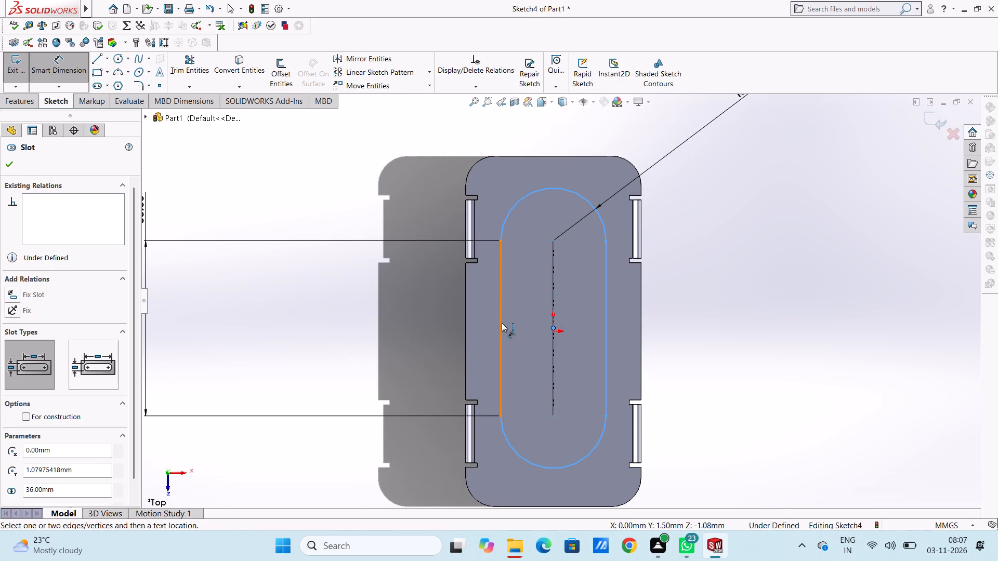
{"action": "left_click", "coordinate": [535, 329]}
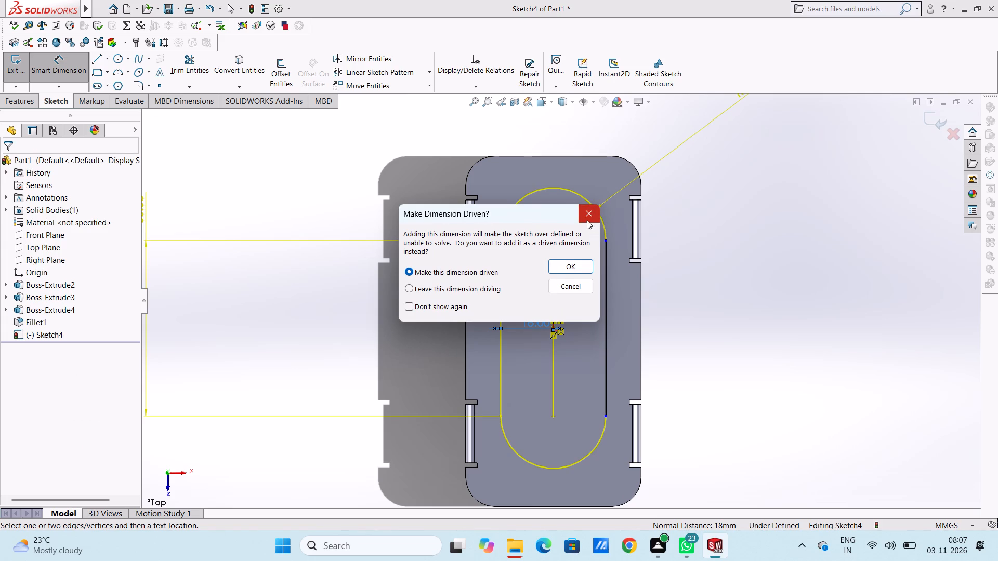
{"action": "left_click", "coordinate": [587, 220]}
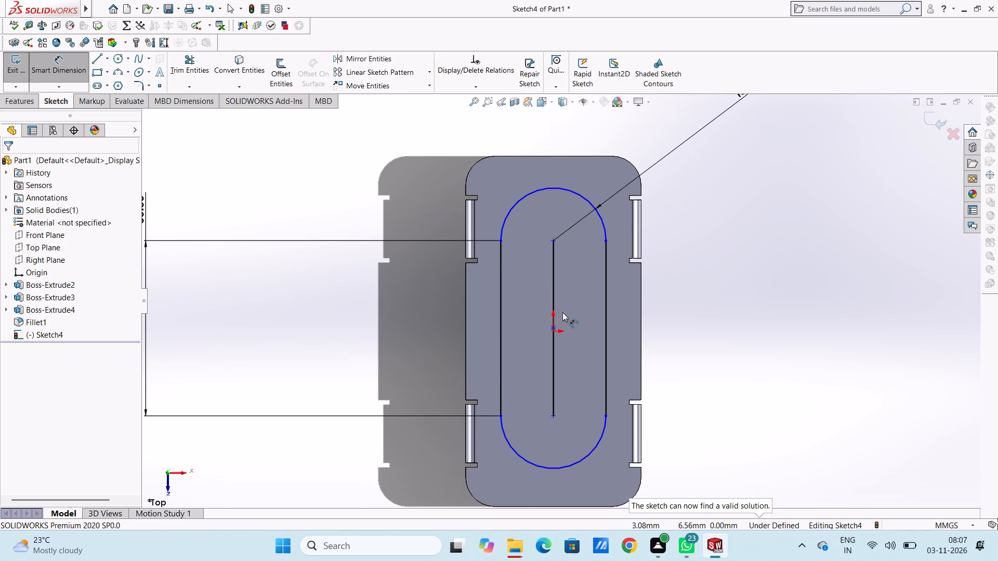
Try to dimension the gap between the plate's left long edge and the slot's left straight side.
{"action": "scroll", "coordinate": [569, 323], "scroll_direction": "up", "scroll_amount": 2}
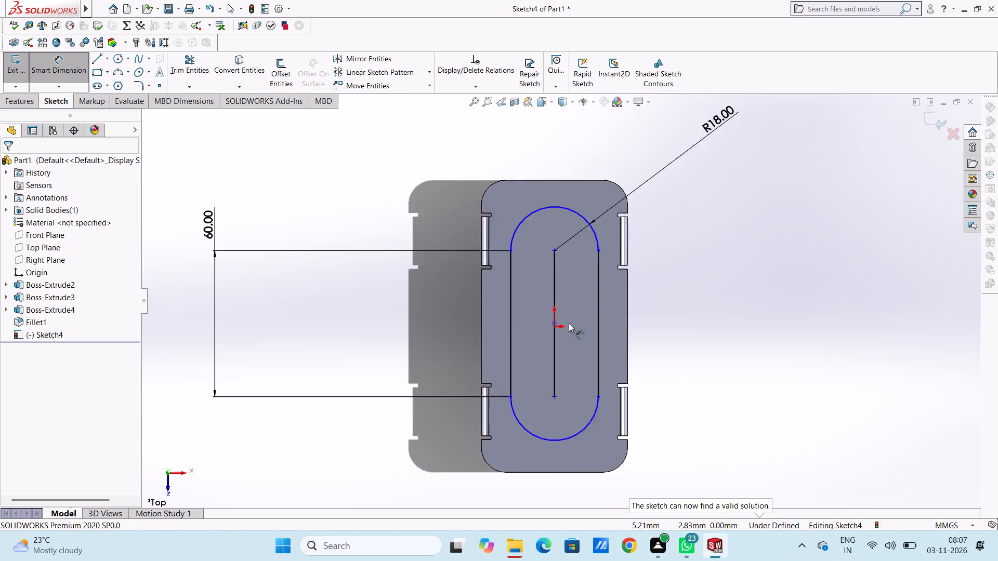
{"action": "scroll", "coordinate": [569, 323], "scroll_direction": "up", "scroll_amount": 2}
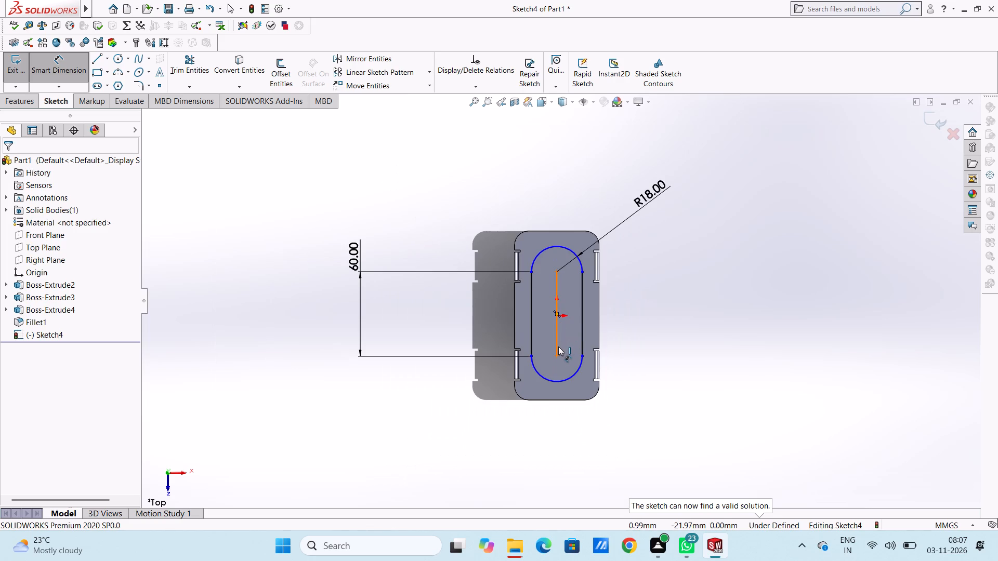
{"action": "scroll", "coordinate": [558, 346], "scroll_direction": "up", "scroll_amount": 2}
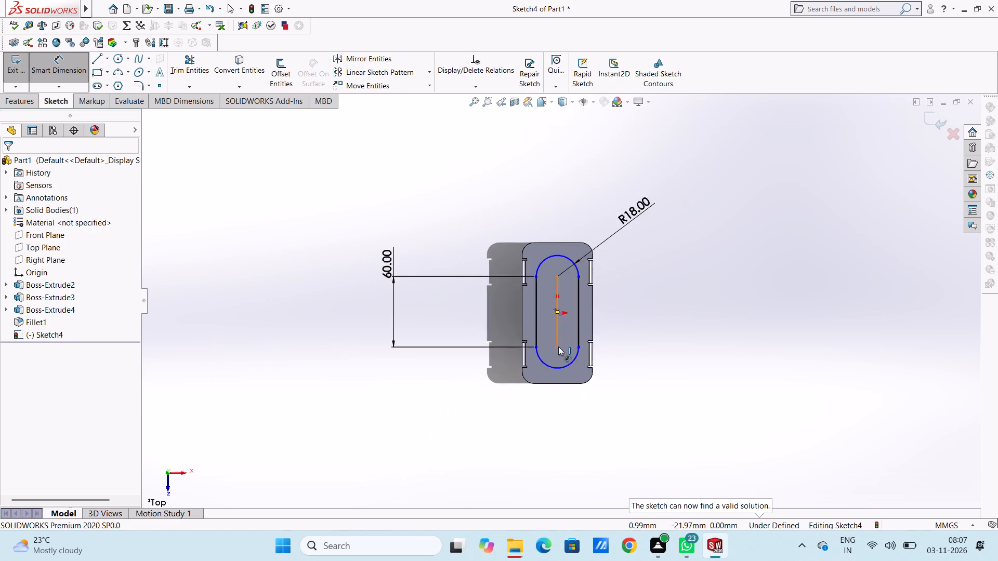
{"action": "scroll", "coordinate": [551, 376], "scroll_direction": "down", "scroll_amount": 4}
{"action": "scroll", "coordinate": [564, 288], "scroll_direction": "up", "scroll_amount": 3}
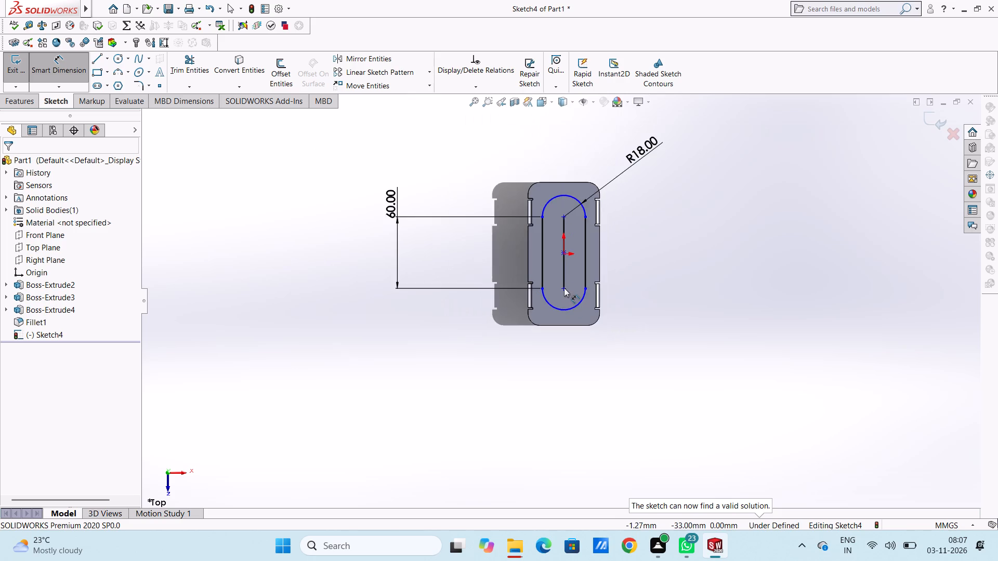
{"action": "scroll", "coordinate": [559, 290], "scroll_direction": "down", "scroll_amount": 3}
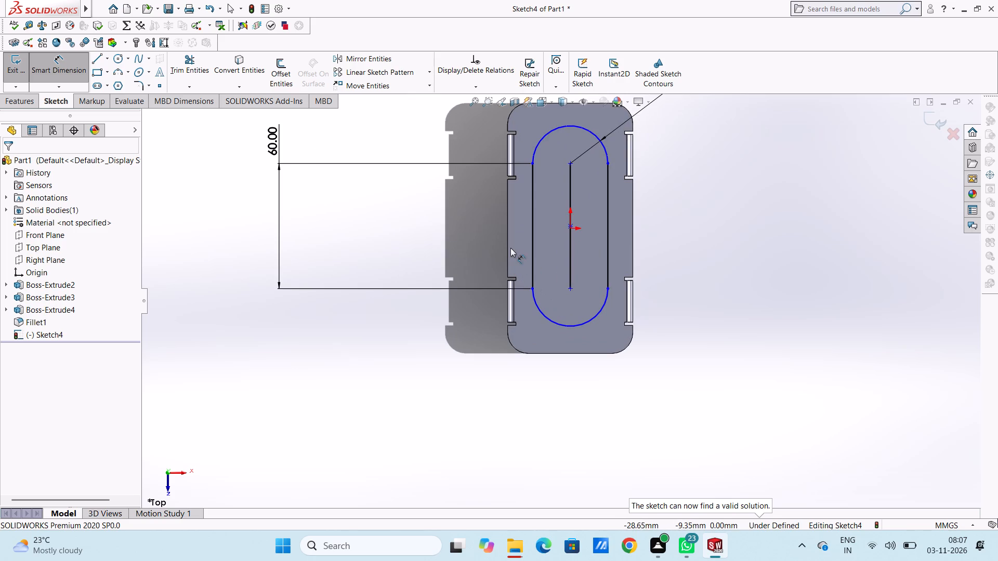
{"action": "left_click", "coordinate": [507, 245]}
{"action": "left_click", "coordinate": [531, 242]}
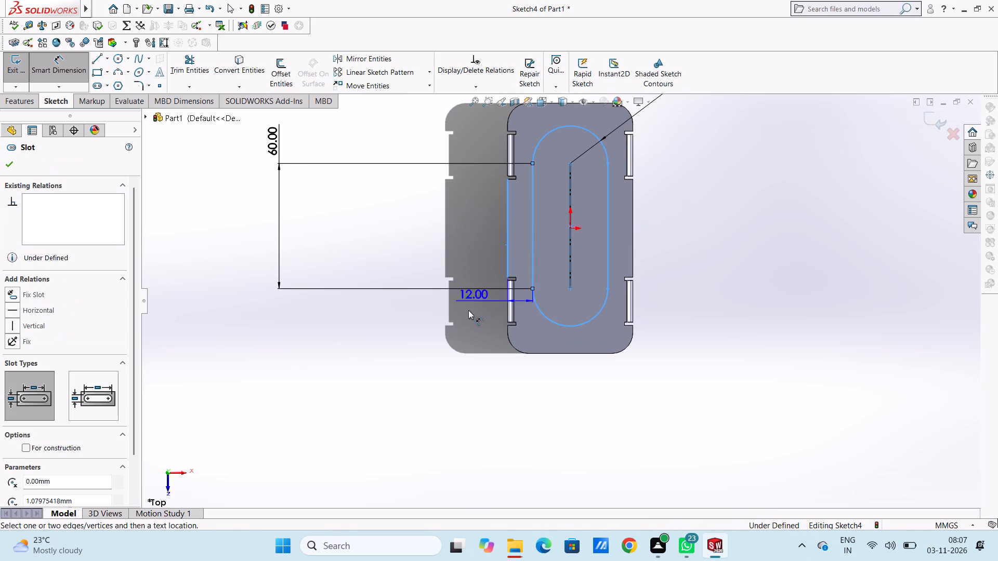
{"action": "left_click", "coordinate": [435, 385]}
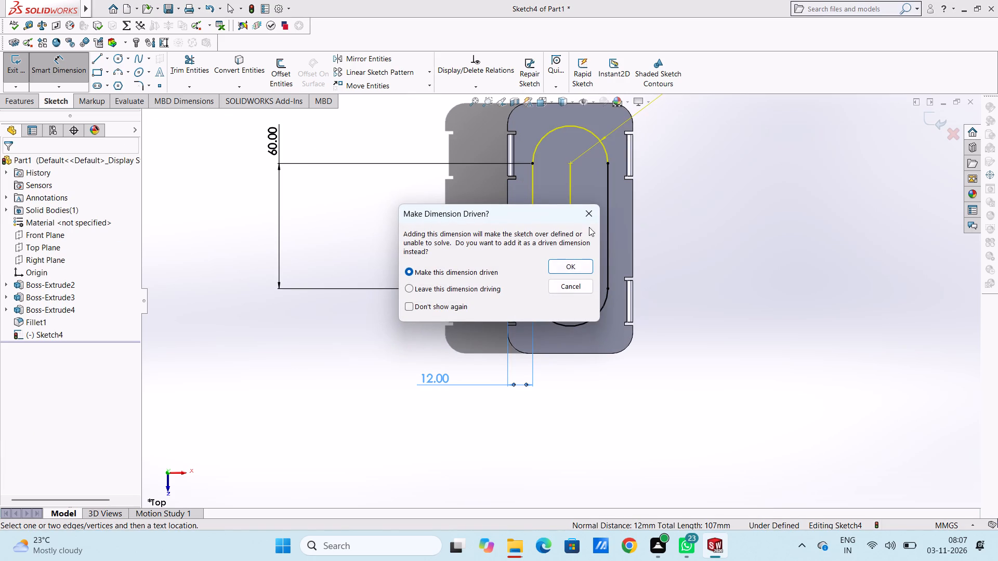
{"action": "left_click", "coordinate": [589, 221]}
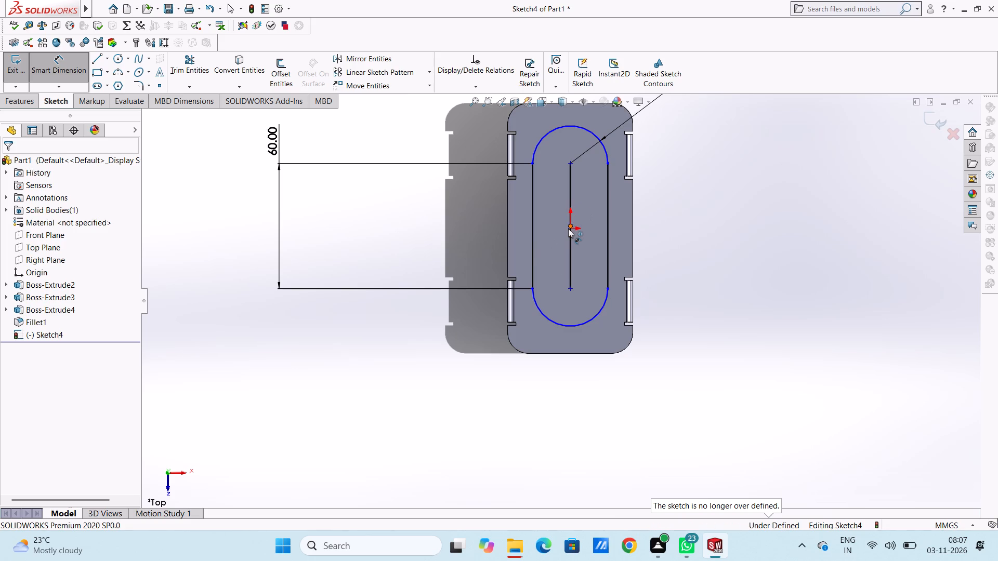
Dimension the vertical distance from the centre of the slot's upper end arc to the plate's top edge.
{"action": "scroll", "coordinate": [590, 208], "scroll_direction": "up", "scroll_amount": 3}
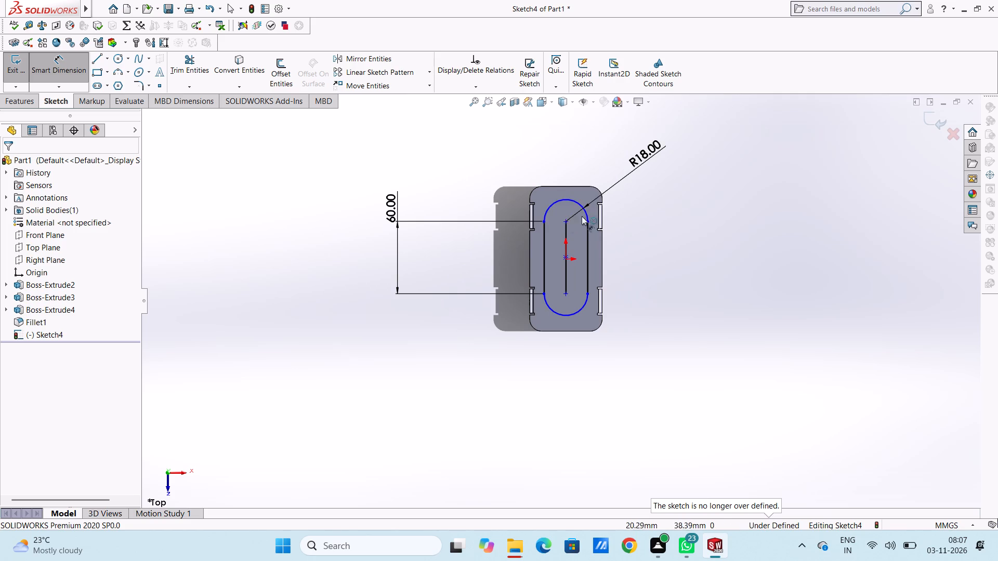
{"action": "left_click", "coordinate": [566, 222]}
{"action": "left_click", "coordinate": [562, 185]}
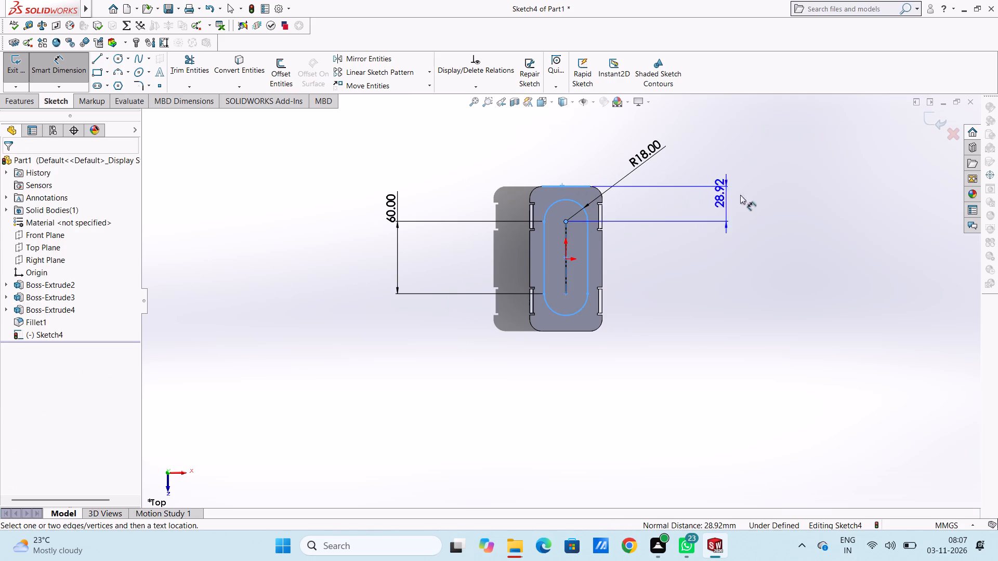
{"action": "left_click", "coordinate": [756, 197]}
{"action": "left_click", "coordinate": [714, 178]}
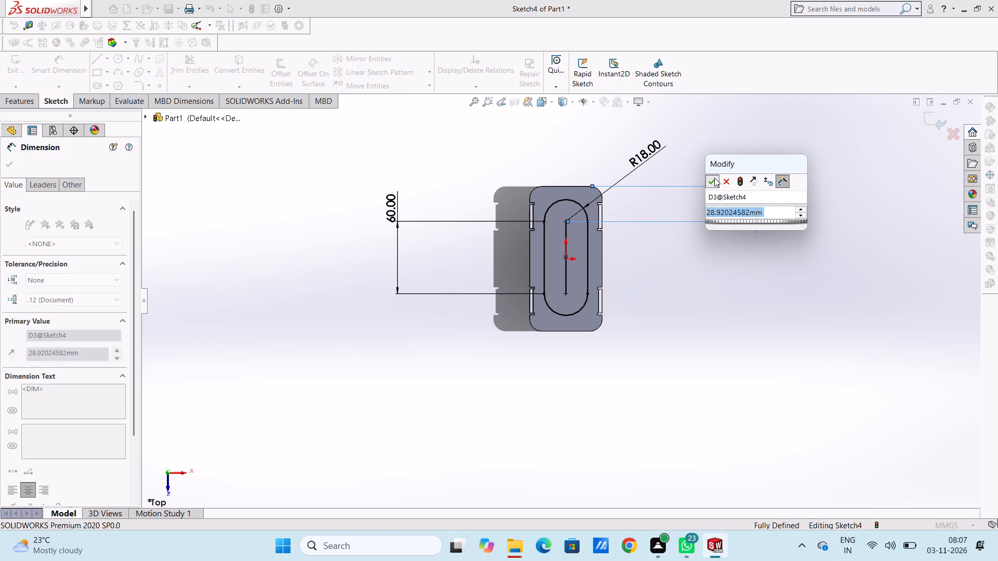
{"action": "left_click", "coordinate": [705, 158]}
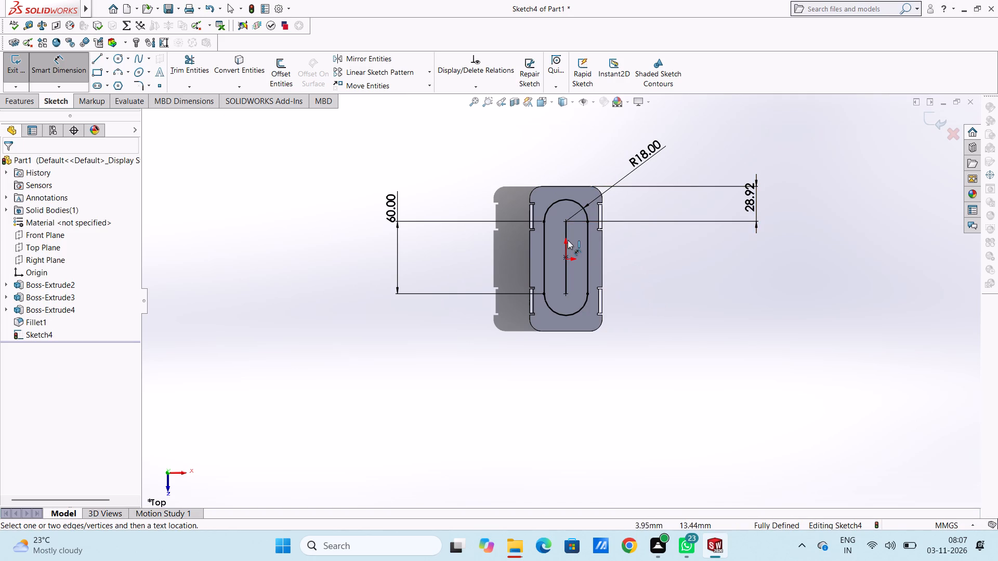
Delete the solid vertical midpoint line running along the slot's centreline.
{"action": "left_click", "coordinate": [70, 74]}
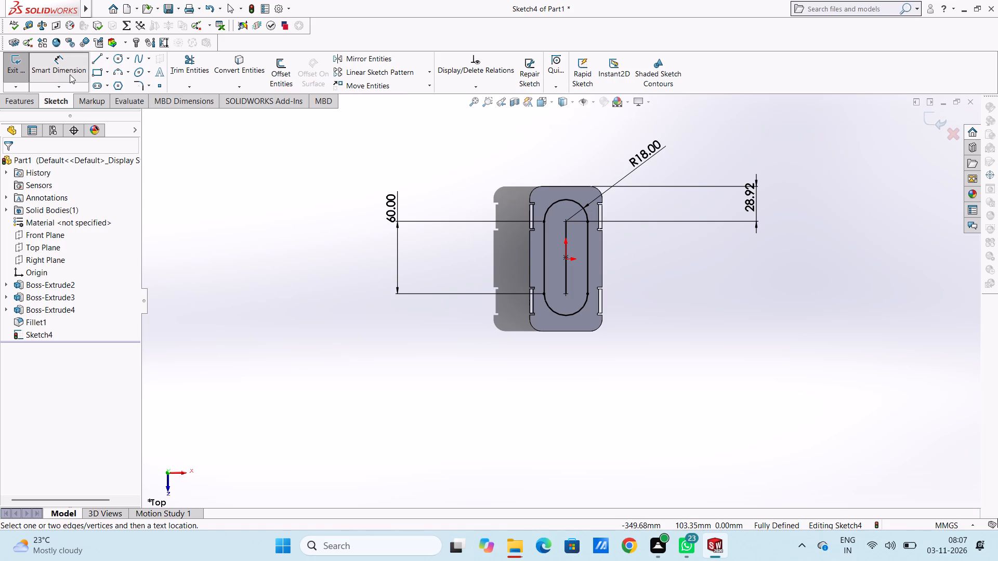
{"action": "left_click", "coordinate": [564, 225]}
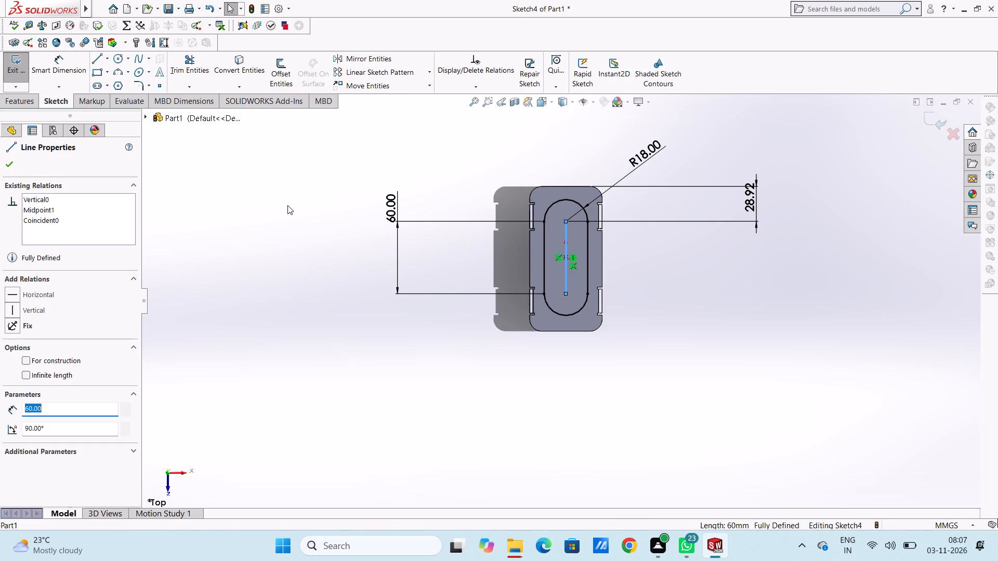
{"action": "right_click", "coordinate": [287, 205]}
{"action": "left_click", "coordinate": [314, 331]}
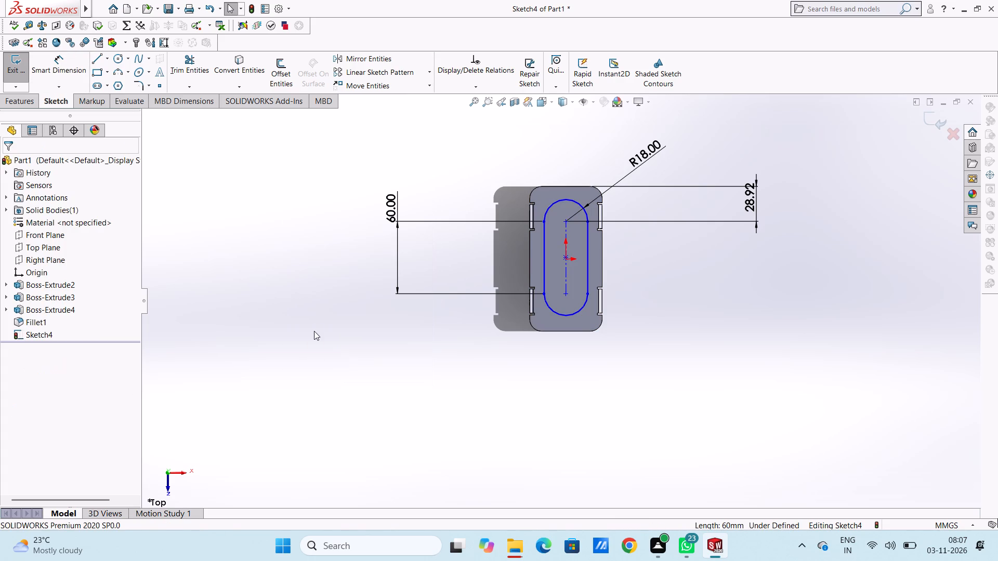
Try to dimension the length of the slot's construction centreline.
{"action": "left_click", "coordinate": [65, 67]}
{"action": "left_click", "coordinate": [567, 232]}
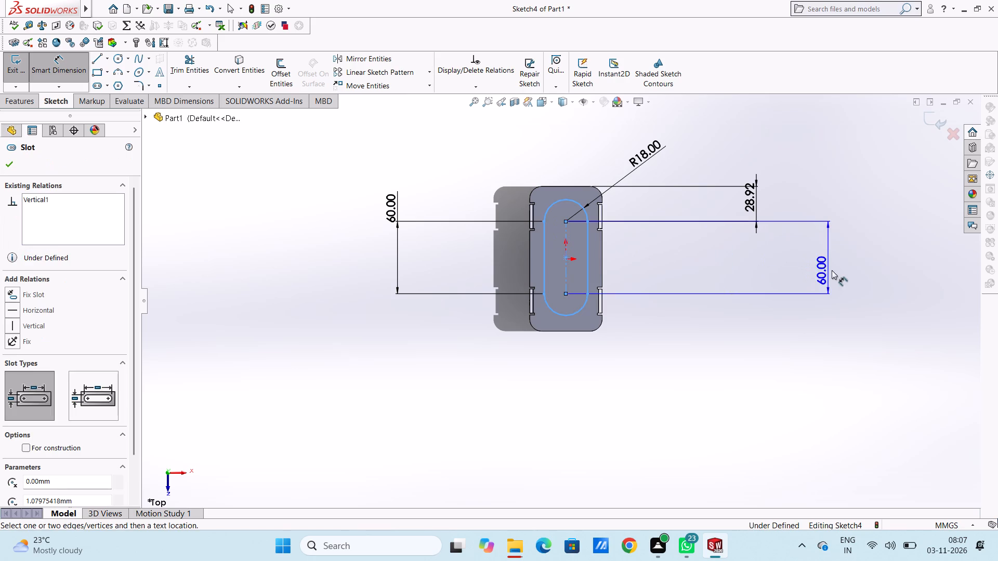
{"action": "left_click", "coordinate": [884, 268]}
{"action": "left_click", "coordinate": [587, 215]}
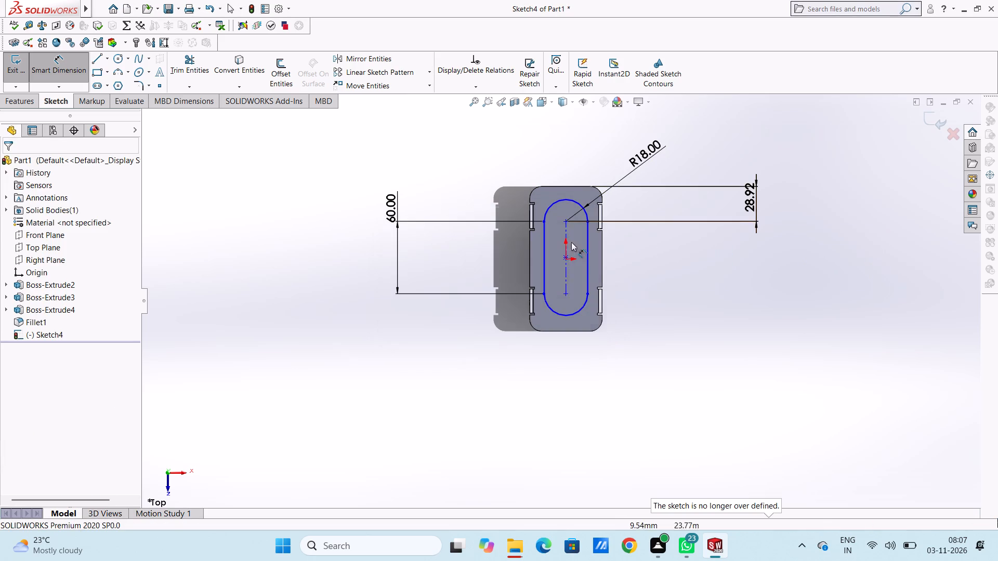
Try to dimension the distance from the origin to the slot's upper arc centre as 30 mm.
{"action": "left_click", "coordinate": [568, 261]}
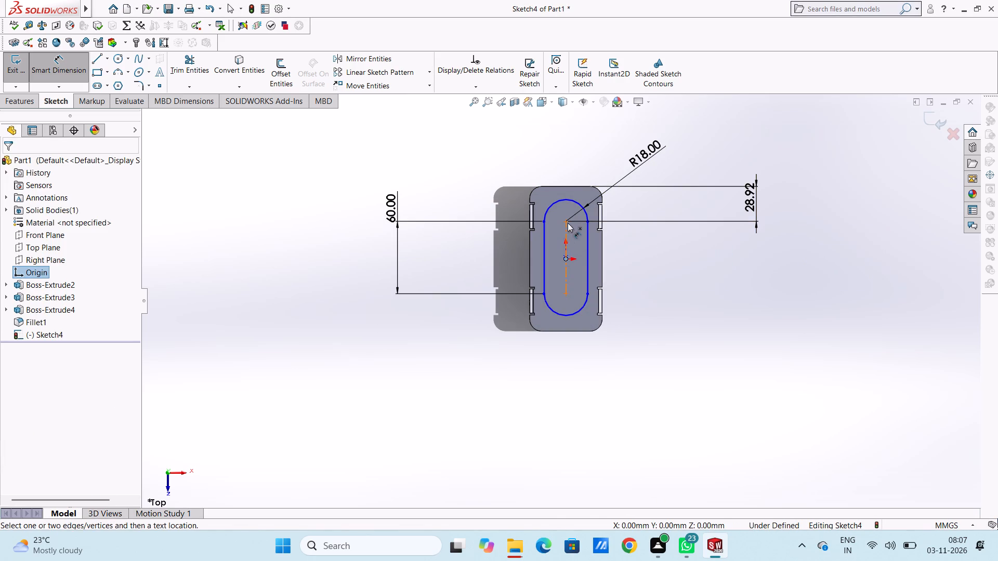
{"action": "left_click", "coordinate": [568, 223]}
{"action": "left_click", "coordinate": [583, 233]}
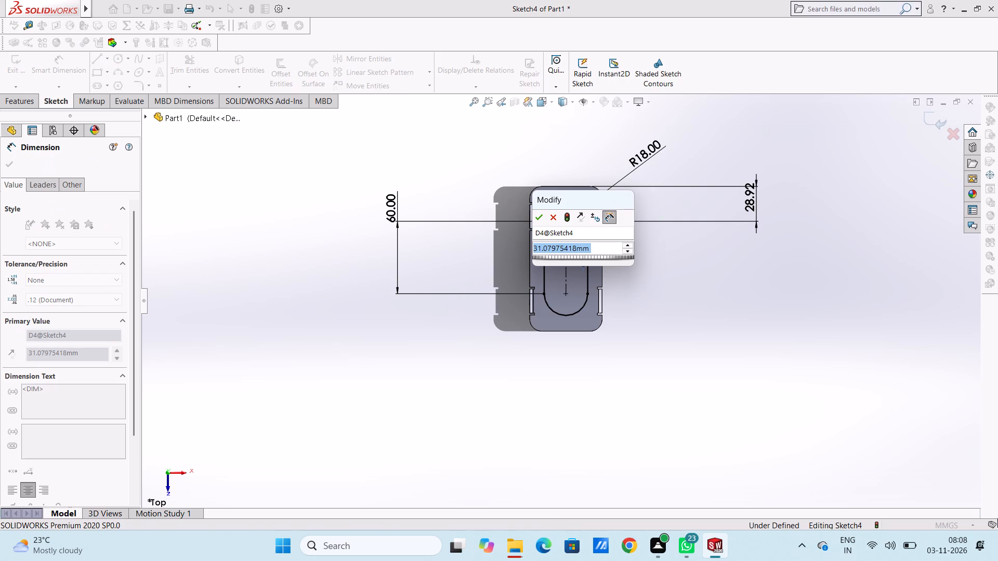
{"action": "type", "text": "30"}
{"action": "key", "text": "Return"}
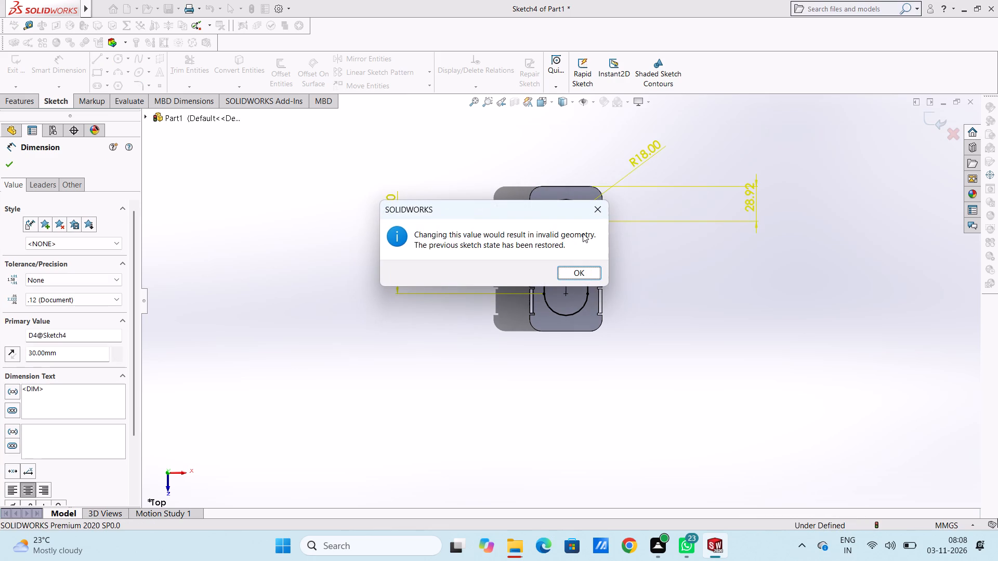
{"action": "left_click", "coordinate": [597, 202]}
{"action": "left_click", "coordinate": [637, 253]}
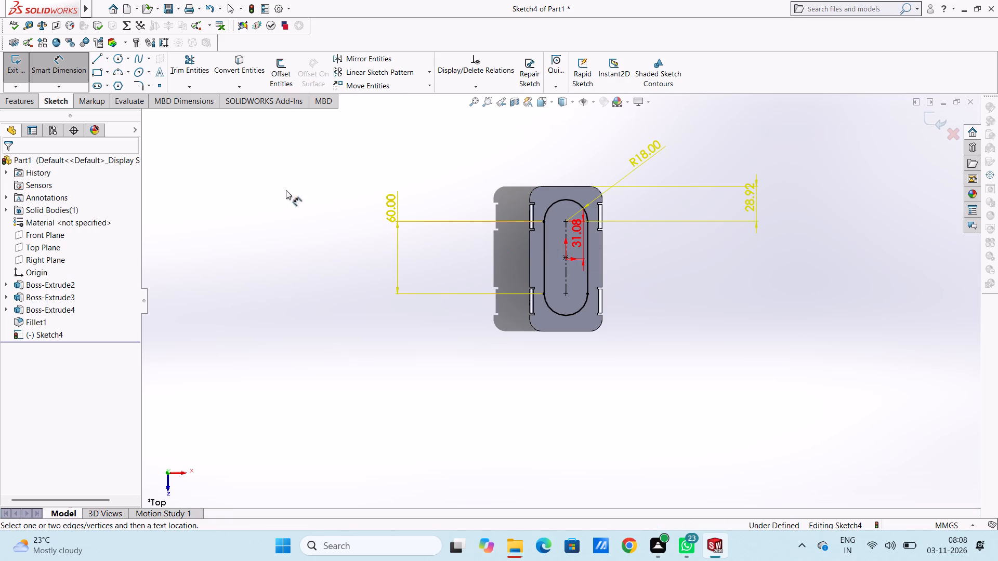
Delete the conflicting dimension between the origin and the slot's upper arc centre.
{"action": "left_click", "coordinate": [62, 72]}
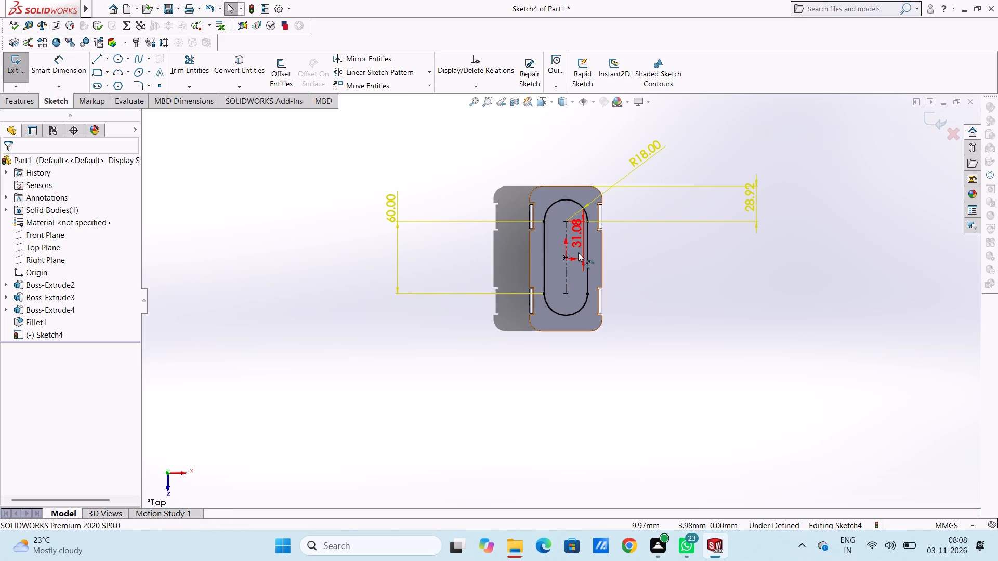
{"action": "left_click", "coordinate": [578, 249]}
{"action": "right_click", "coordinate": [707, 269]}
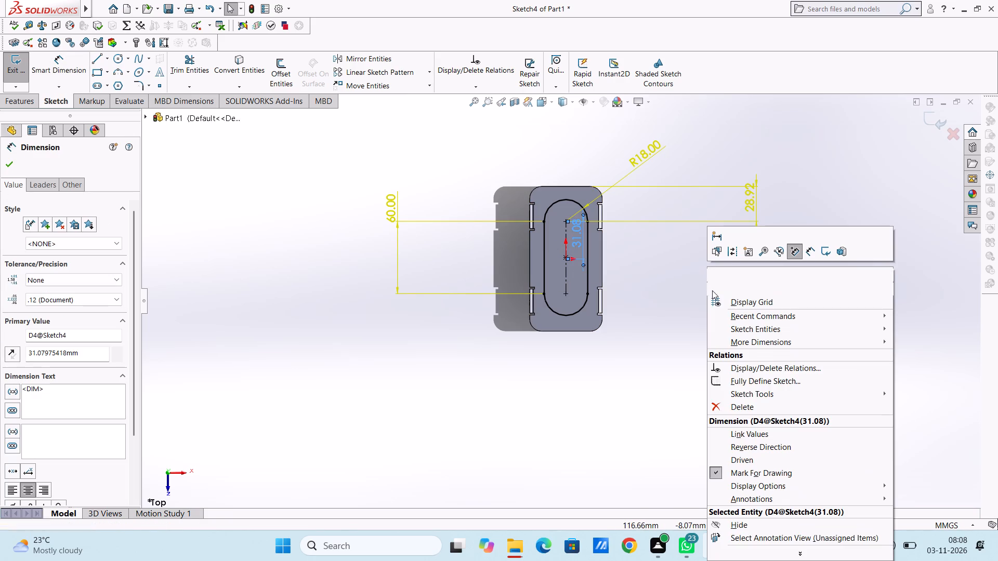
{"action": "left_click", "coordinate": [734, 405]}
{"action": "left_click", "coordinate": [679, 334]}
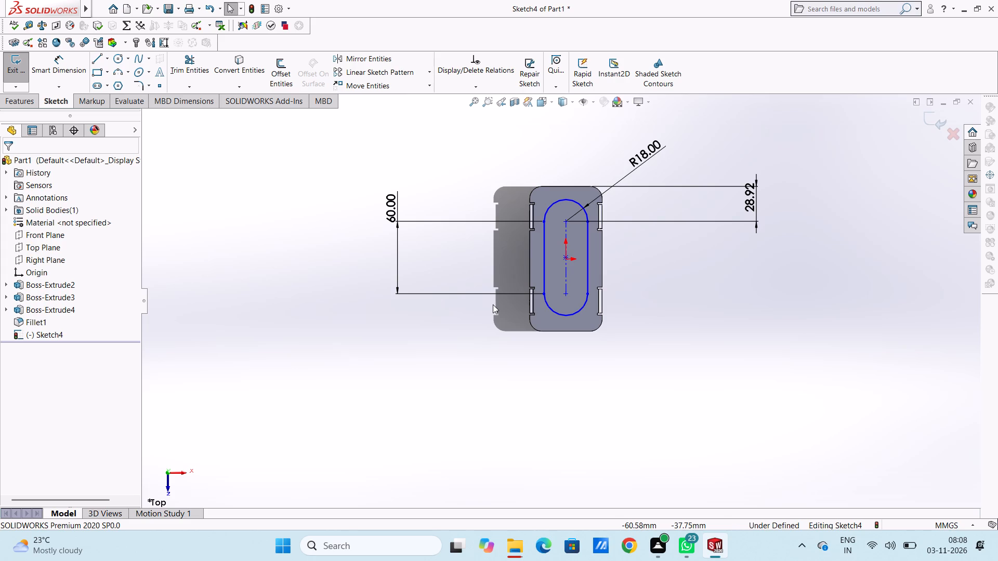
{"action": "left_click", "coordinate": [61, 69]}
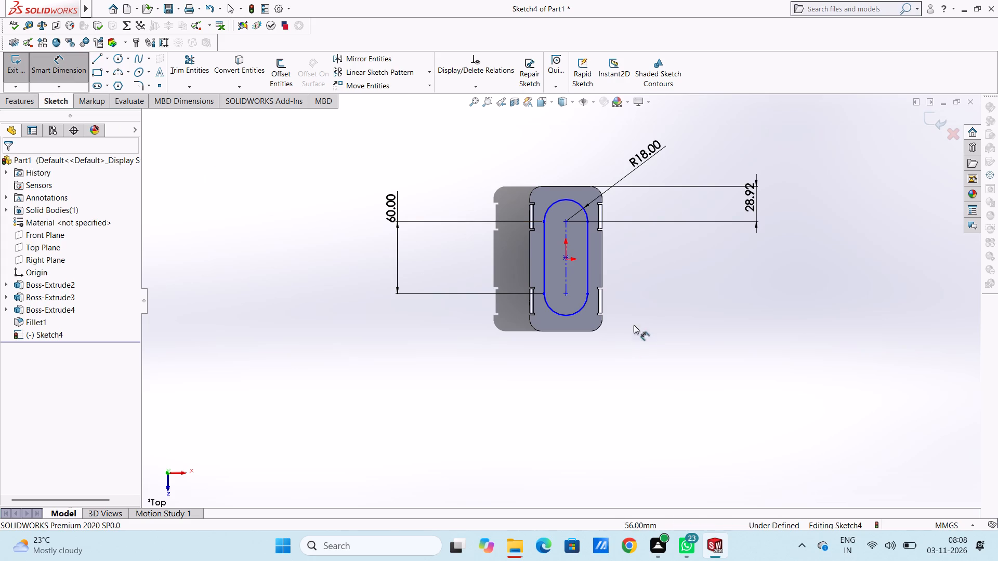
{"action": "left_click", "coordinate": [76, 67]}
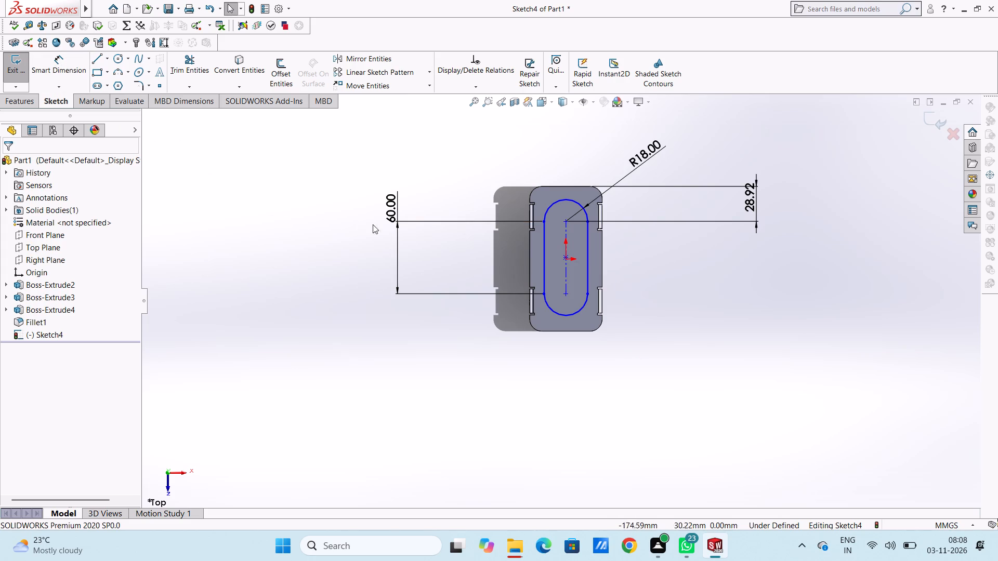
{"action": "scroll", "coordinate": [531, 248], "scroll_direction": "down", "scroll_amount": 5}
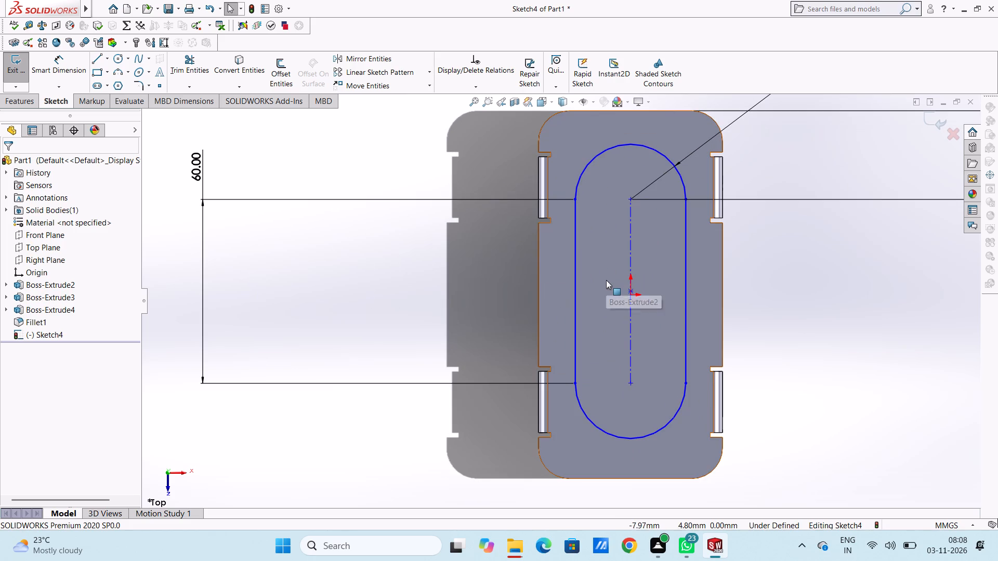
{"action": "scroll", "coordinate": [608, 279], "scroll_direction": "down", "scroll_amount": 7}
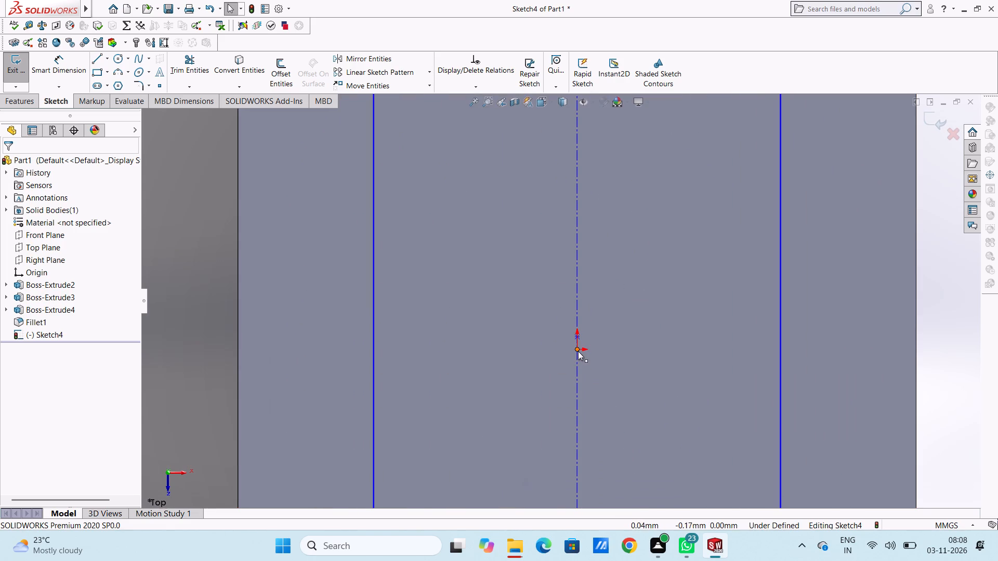
Add a horizontal relation between the origin and the nearby point on the slot's centreline.
{"action": "left_click", "coordinate": [578, 351]}
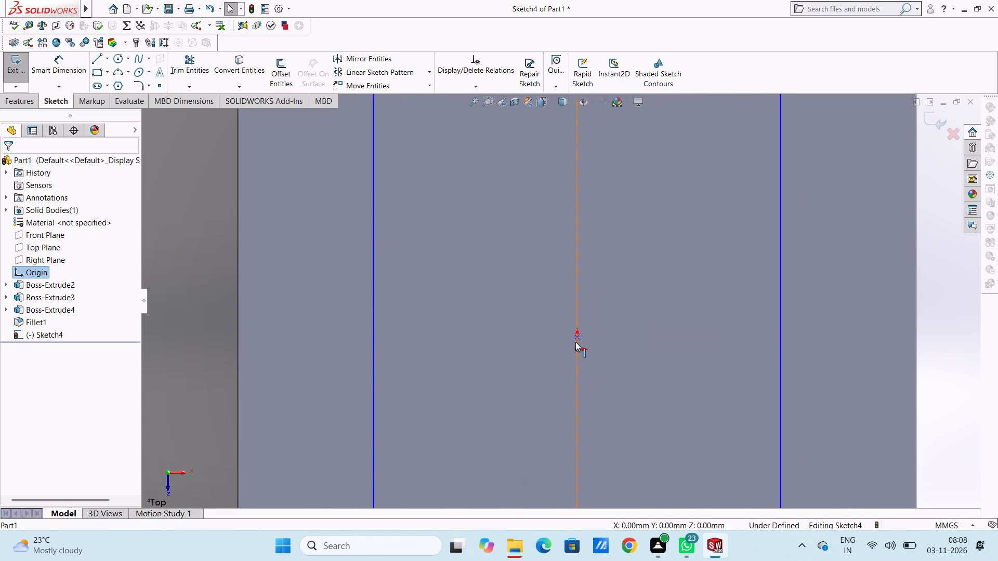
{"action": "left_click", "coordinate": [578, 339], "text": "ctrl"}
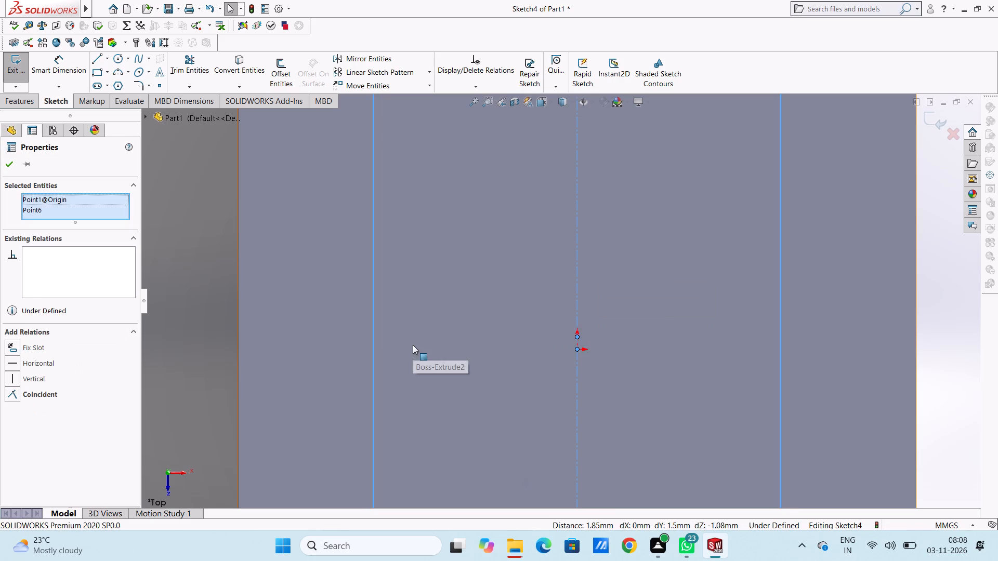
{"action": "left_click", "coordinate": [12, 362]}
{"action": "left_click", "coordinate": [200, 339]}
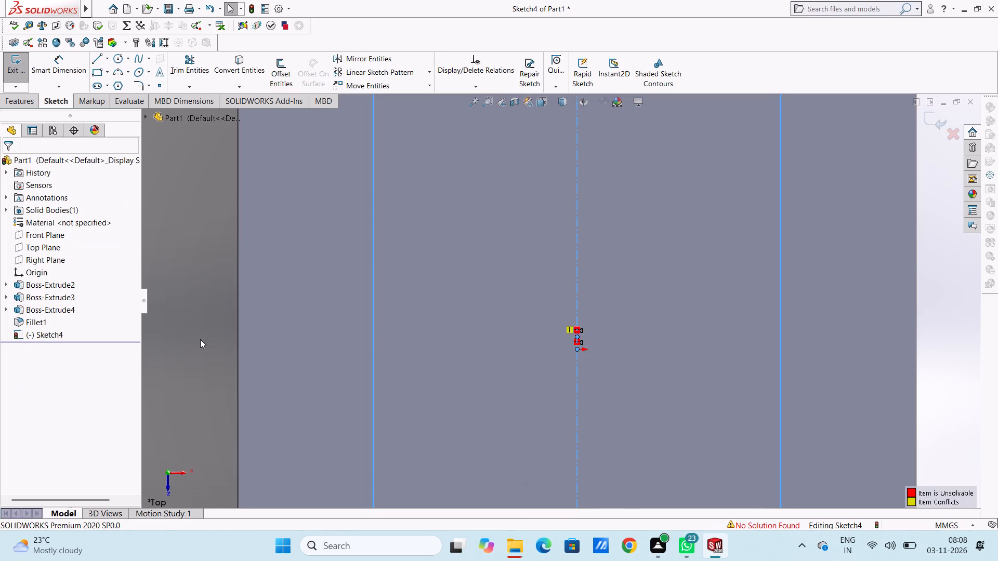
Delete the vertical dimension between the slot's upper arc centre and the plate's upper edge.
{"action": "scroll", "coordinate": [200, 339], "scroll_direction": "up", "scroll_amount": 4}
{"action": "scroll", "coordinate": [294, 328], "scroll_direction": "up", "scroll_amount": 5}
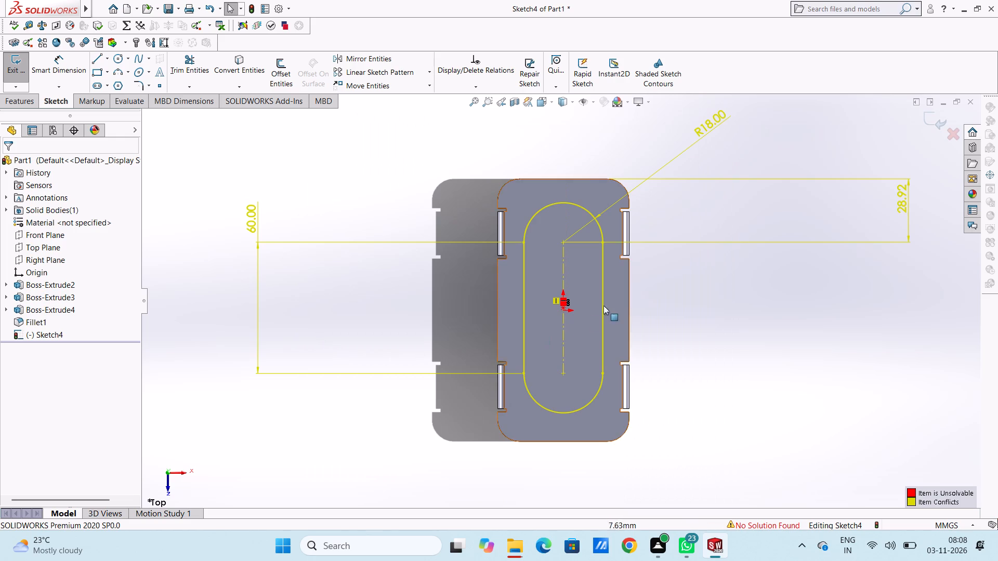
{"action": "left_click", "coordinate": [916, 215]}
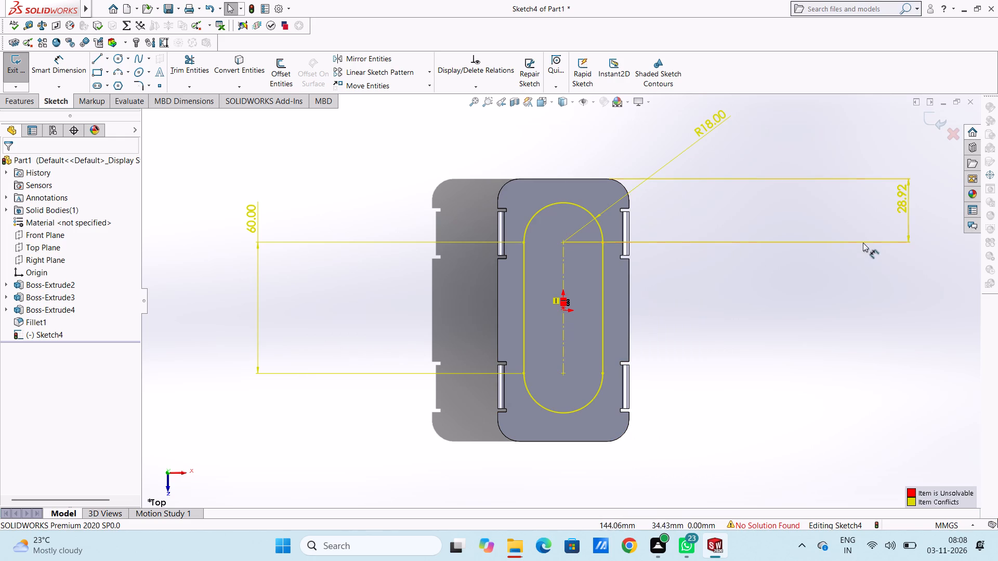
{"action": "left_click", "coordinate": [888, 221]}
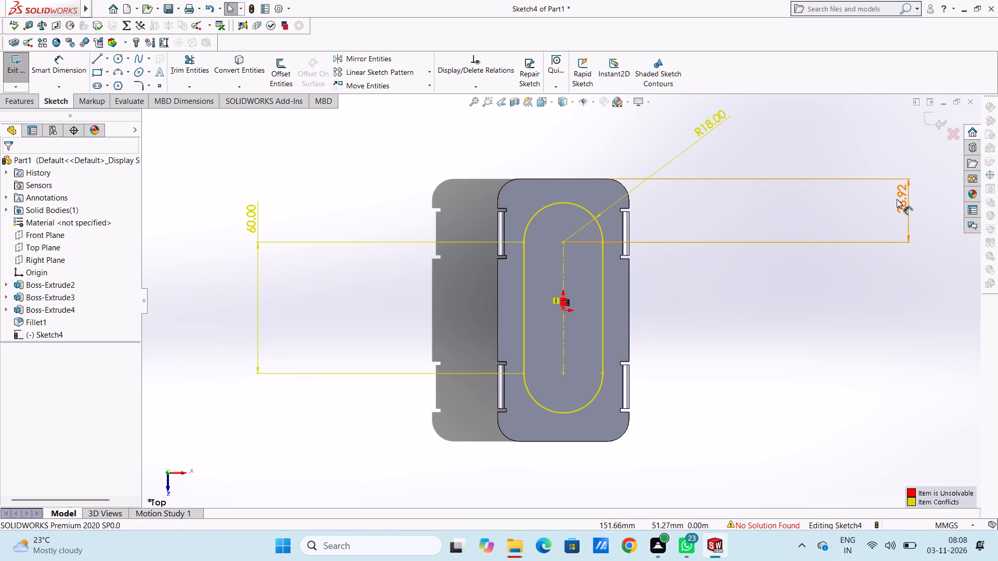
{"action": "left_click", "coordinate": [899, 201]}
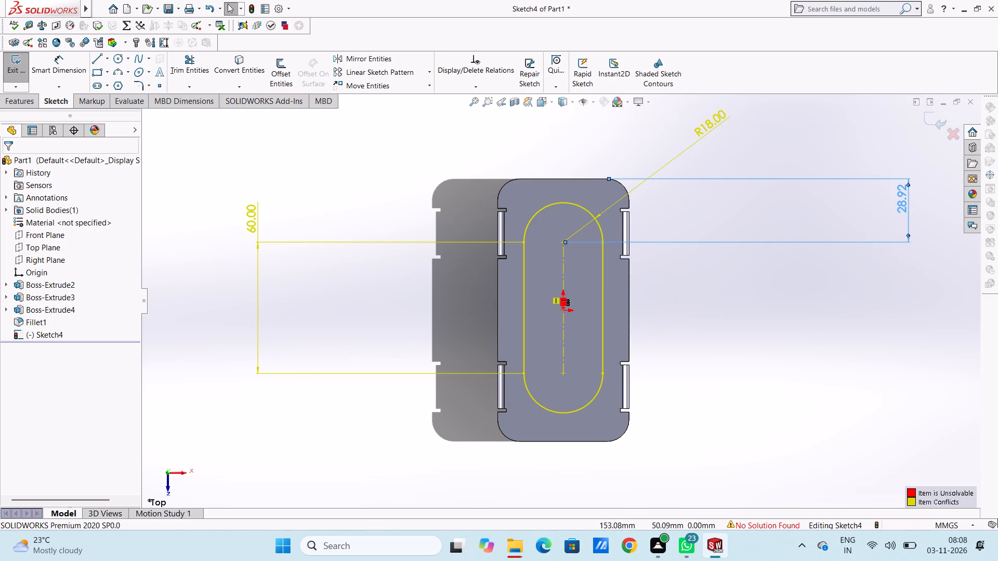
{"action": "right_click", "coordinate": [774, 210]}
{"action": "left_click", "coordinate": [784, 346]}
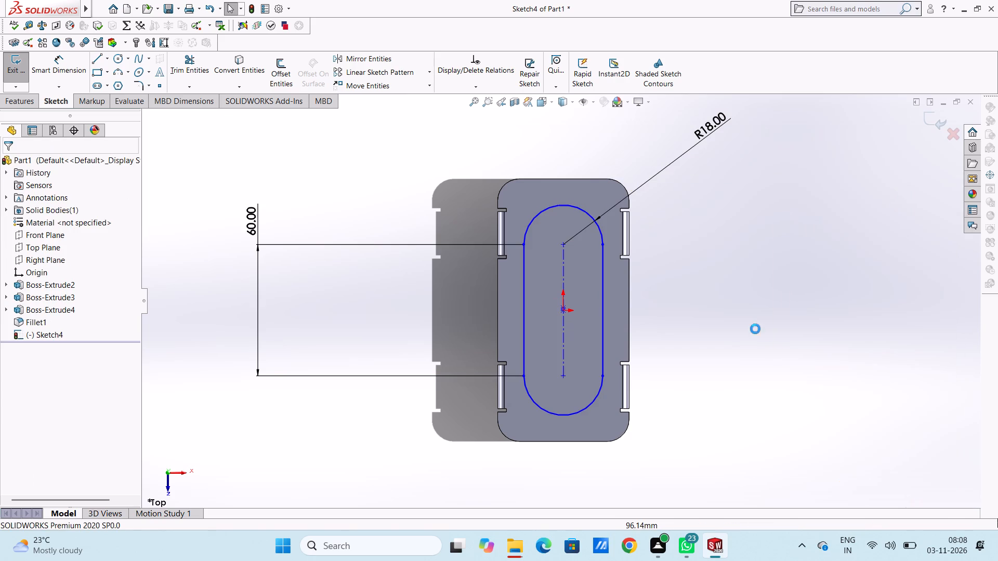
{"action": "left_click", "coordinate": [740, 312]}
Add a horizontal relation between the slot point at the origin and the point just above it on the centreline.
{"action": "scroll", "coordinate": [564, 319], "scroll_direction": "down", "scroll_amount": 5}
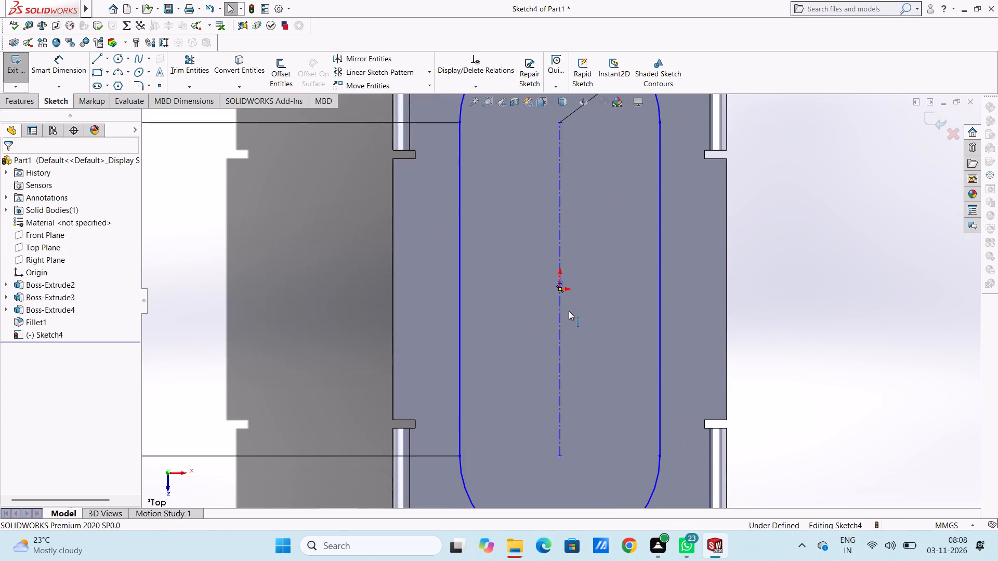
{"action": "scroll", "coordinate": [588, 249], "scroll_direction": "down", "scroll_amount": 6}
{"action": "scroll", "coordinate": [514, 346], "scroll_direction": "down", "scroll_amount": 2}
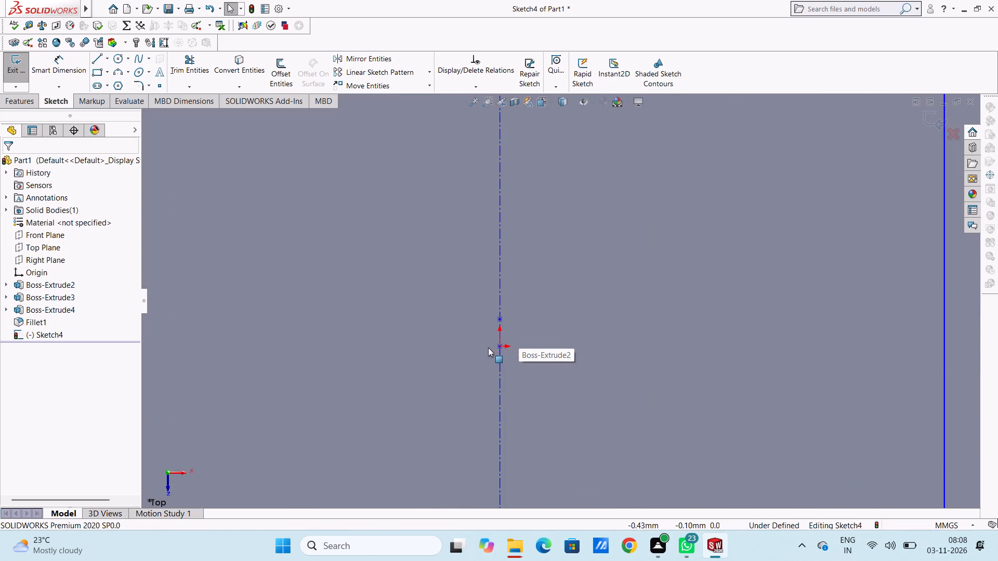
{"action": "left_click", "coordinate": [502, 348]}
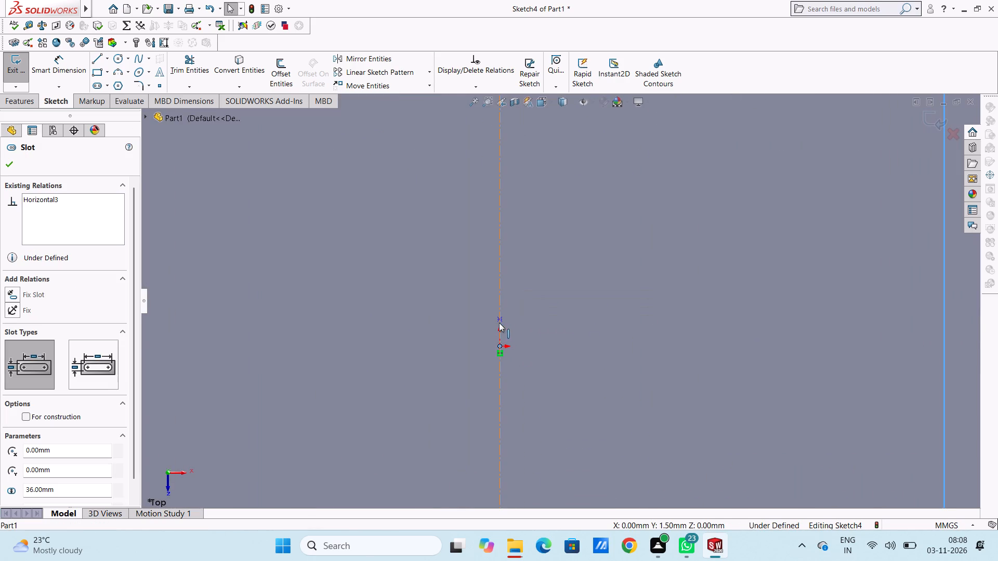
{"action": "left_click", "coordinate": [501, 321], "text": "ctrl"}
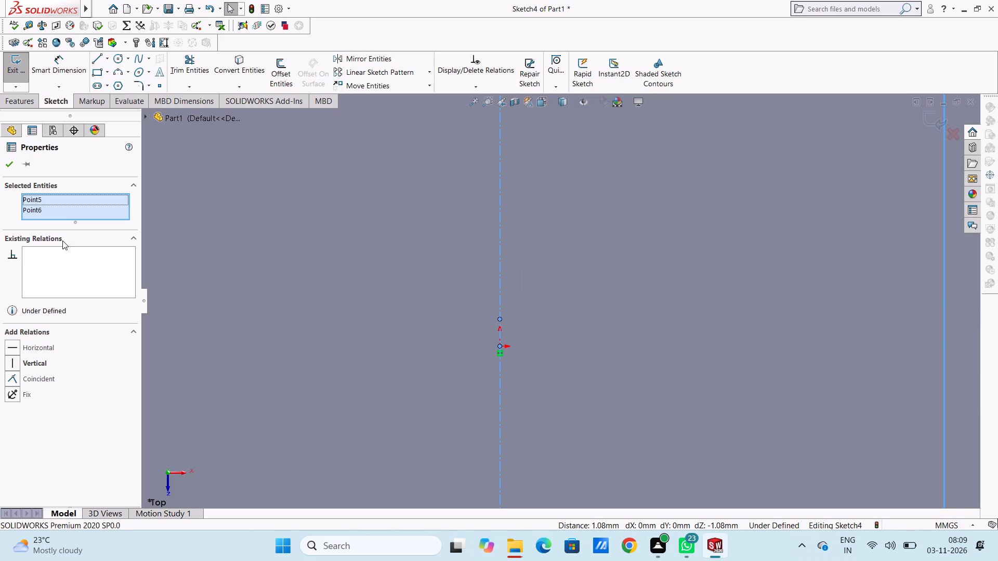
{"action": "left_click", "coordinate": [15, 346]}
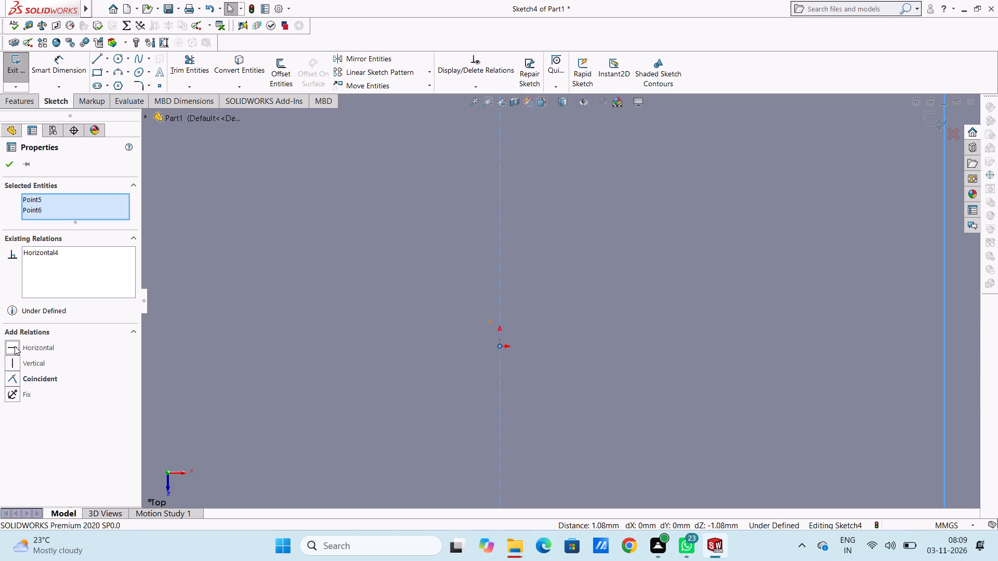
{"action": "scroll", "coordinate": [455, 348], "scroll_direction": "up", "scroll_amount": 15}
{"action": "left_click", "coordinate": [332, 331]}
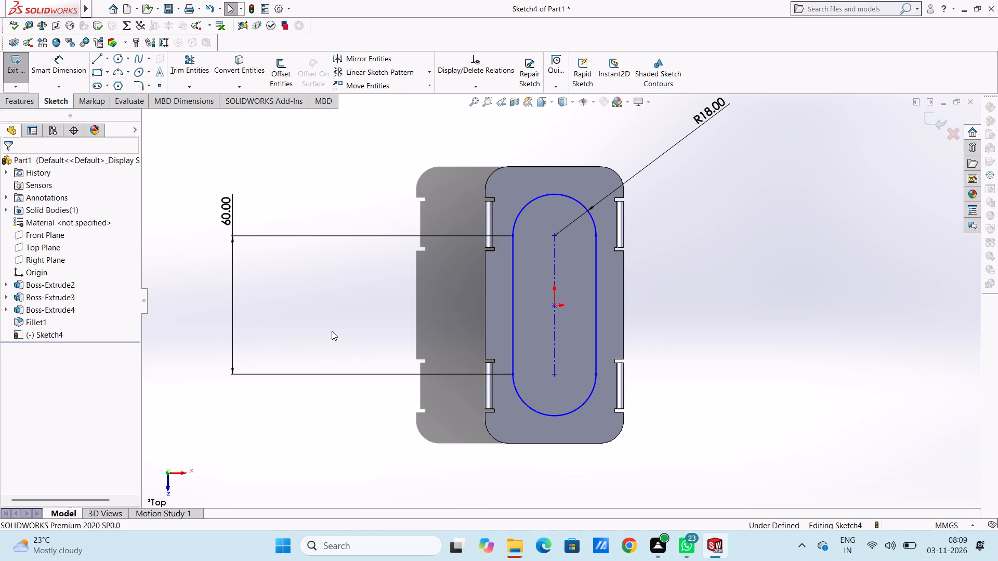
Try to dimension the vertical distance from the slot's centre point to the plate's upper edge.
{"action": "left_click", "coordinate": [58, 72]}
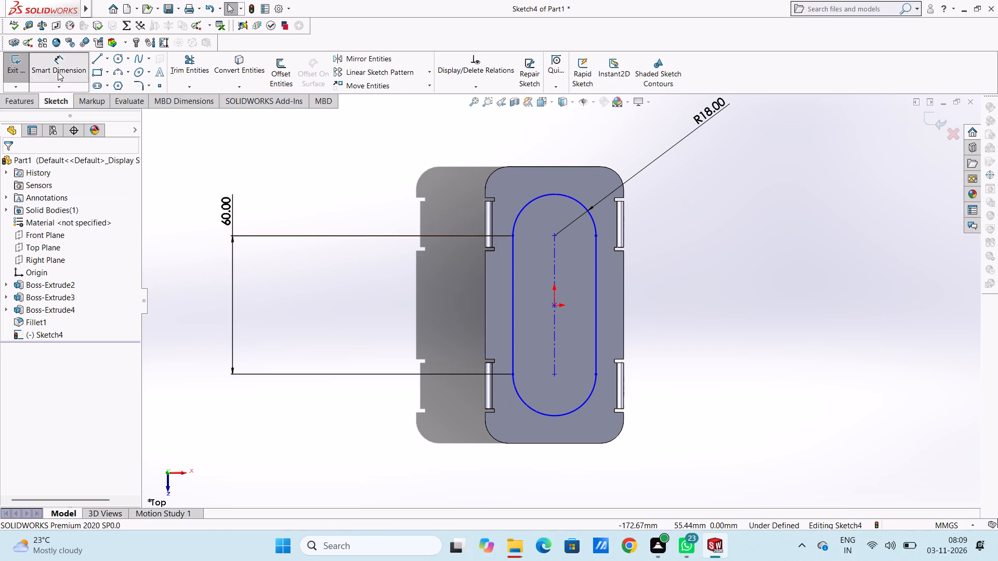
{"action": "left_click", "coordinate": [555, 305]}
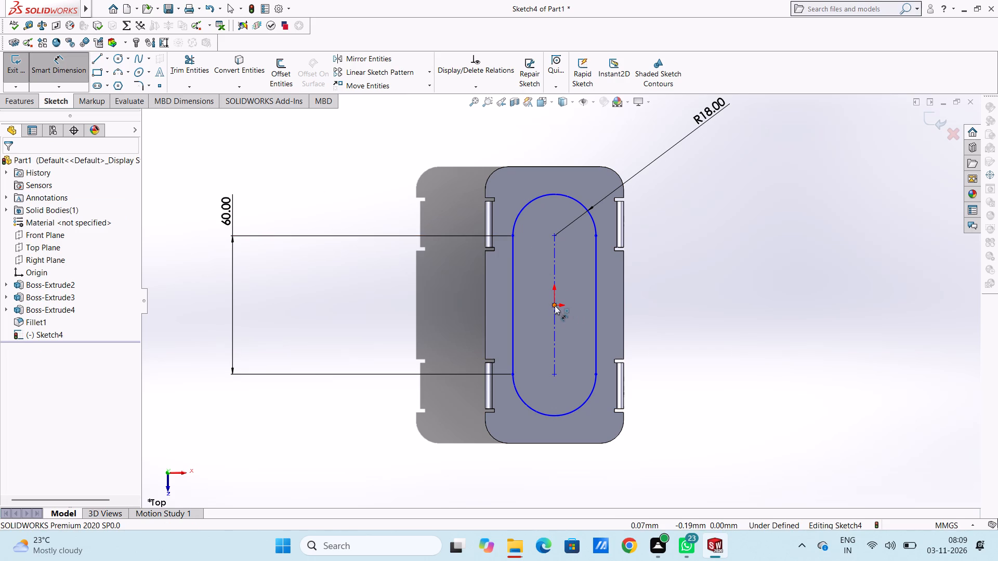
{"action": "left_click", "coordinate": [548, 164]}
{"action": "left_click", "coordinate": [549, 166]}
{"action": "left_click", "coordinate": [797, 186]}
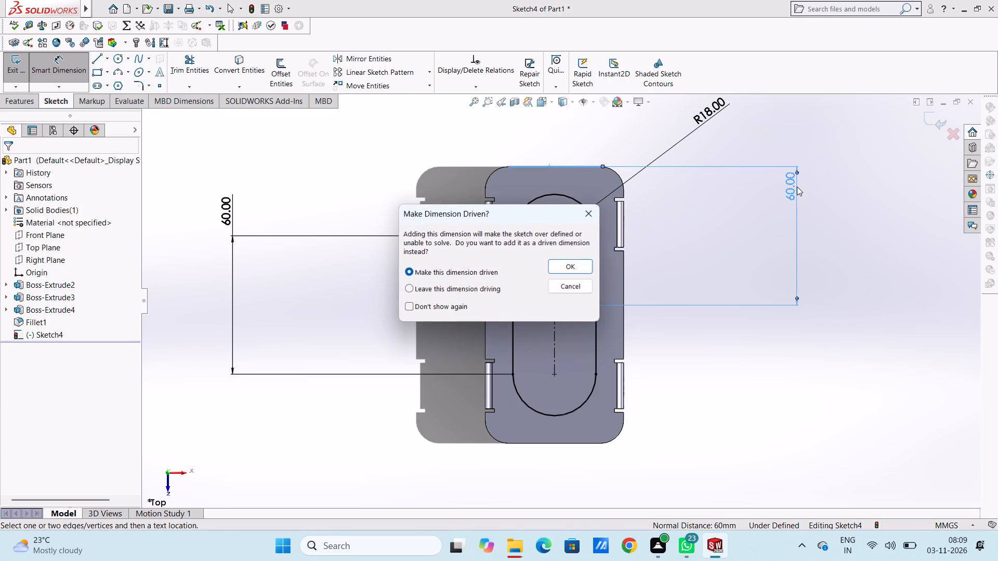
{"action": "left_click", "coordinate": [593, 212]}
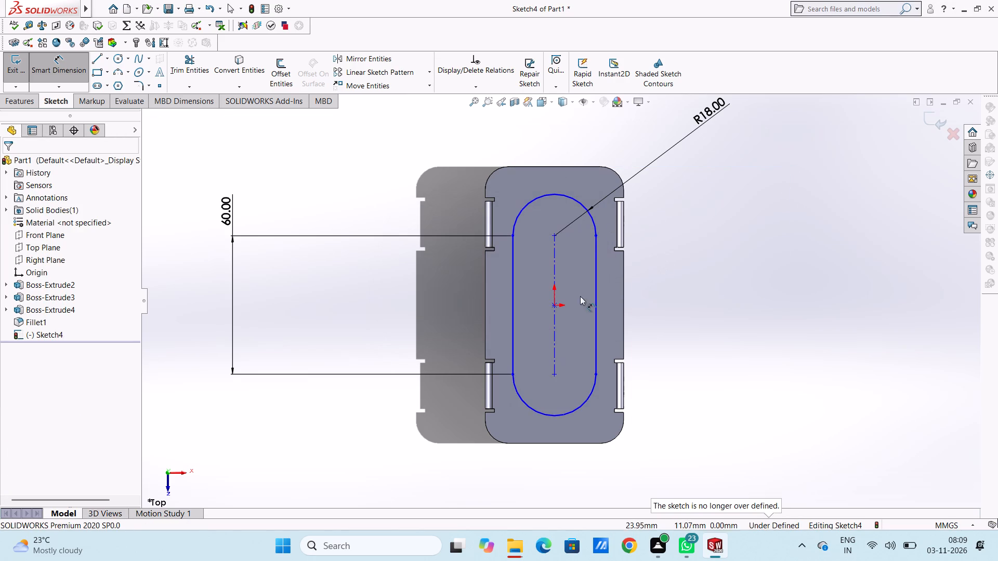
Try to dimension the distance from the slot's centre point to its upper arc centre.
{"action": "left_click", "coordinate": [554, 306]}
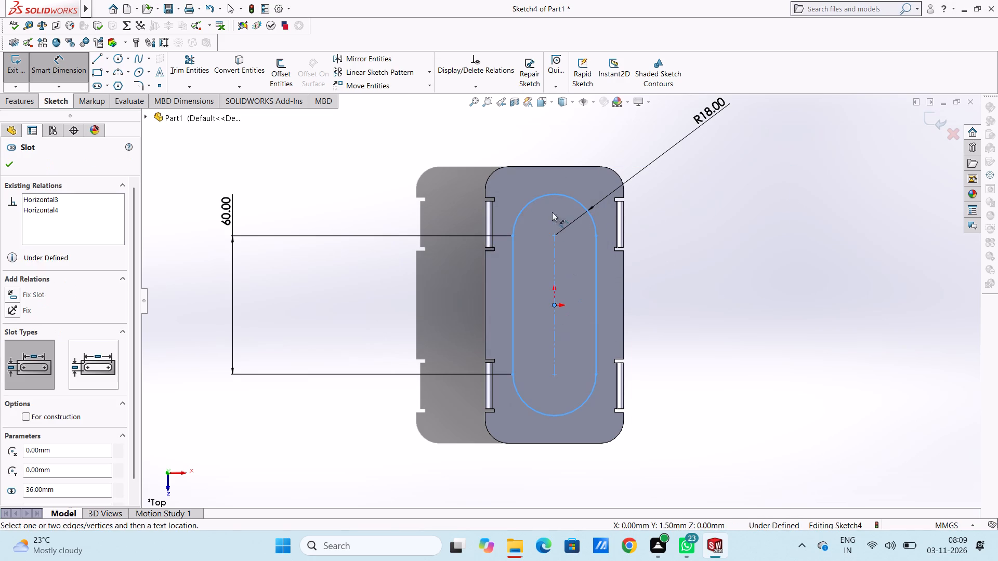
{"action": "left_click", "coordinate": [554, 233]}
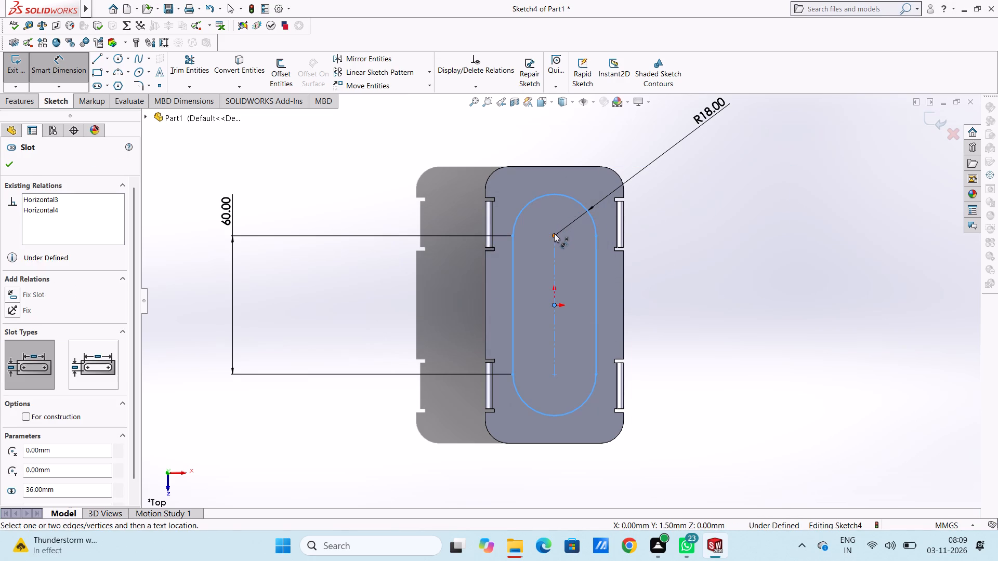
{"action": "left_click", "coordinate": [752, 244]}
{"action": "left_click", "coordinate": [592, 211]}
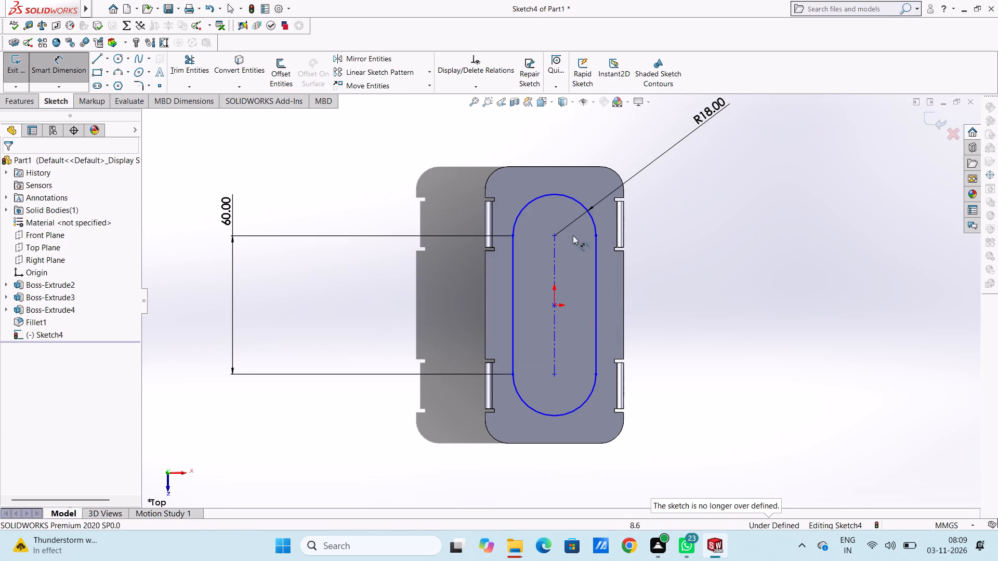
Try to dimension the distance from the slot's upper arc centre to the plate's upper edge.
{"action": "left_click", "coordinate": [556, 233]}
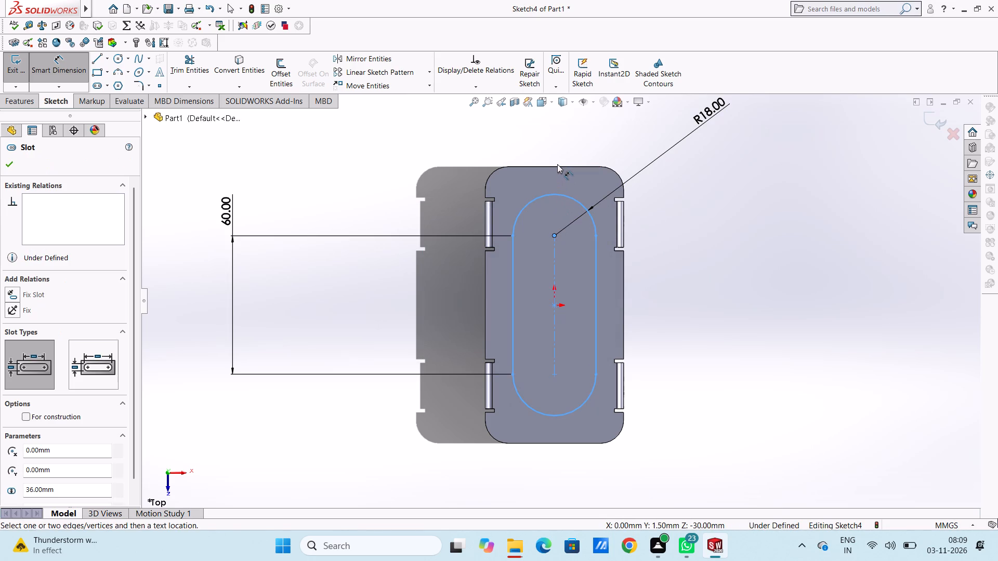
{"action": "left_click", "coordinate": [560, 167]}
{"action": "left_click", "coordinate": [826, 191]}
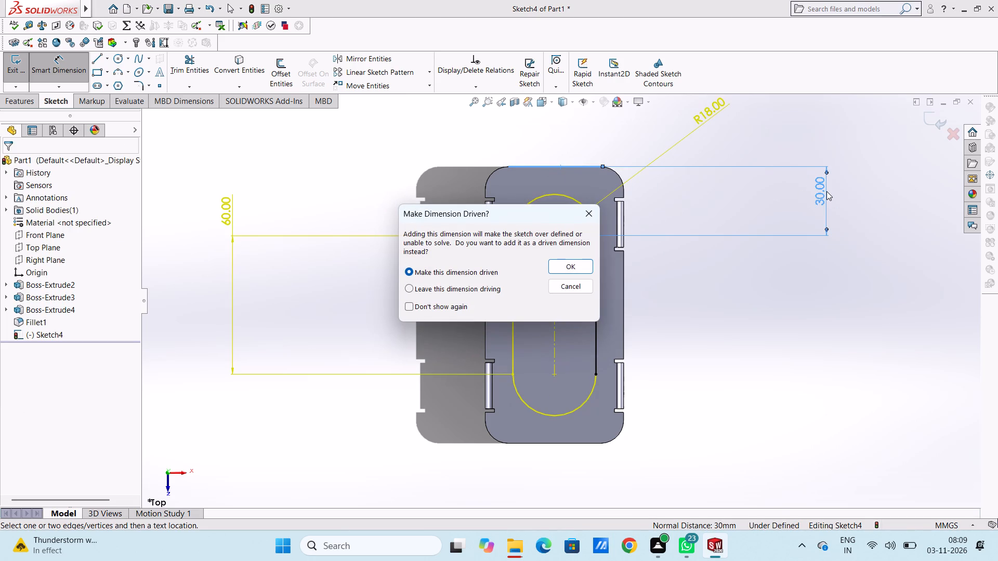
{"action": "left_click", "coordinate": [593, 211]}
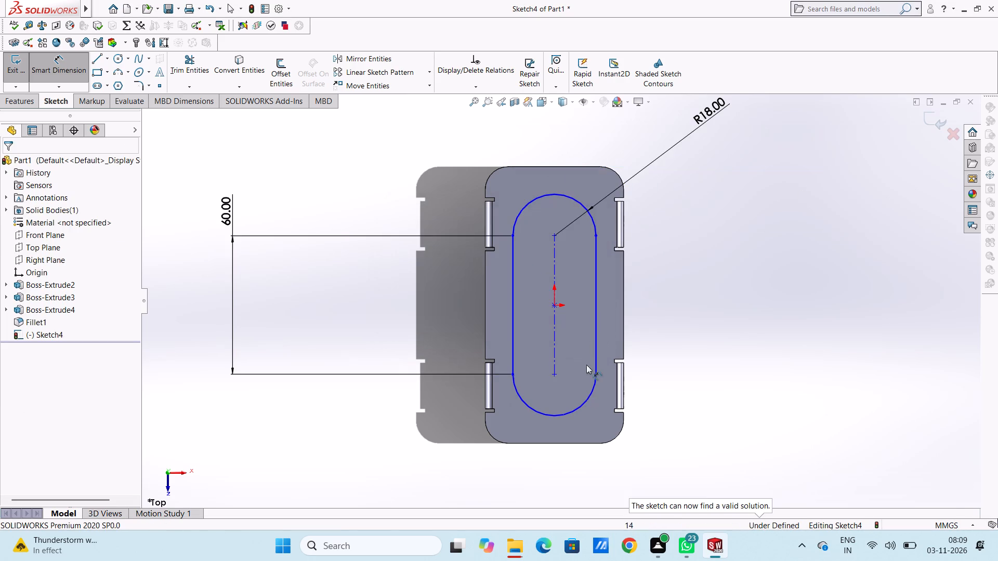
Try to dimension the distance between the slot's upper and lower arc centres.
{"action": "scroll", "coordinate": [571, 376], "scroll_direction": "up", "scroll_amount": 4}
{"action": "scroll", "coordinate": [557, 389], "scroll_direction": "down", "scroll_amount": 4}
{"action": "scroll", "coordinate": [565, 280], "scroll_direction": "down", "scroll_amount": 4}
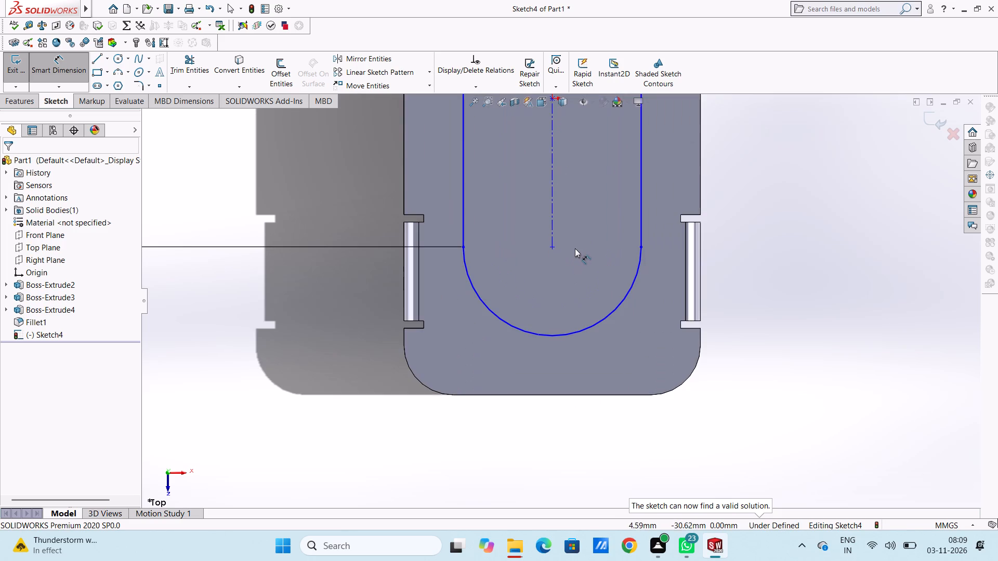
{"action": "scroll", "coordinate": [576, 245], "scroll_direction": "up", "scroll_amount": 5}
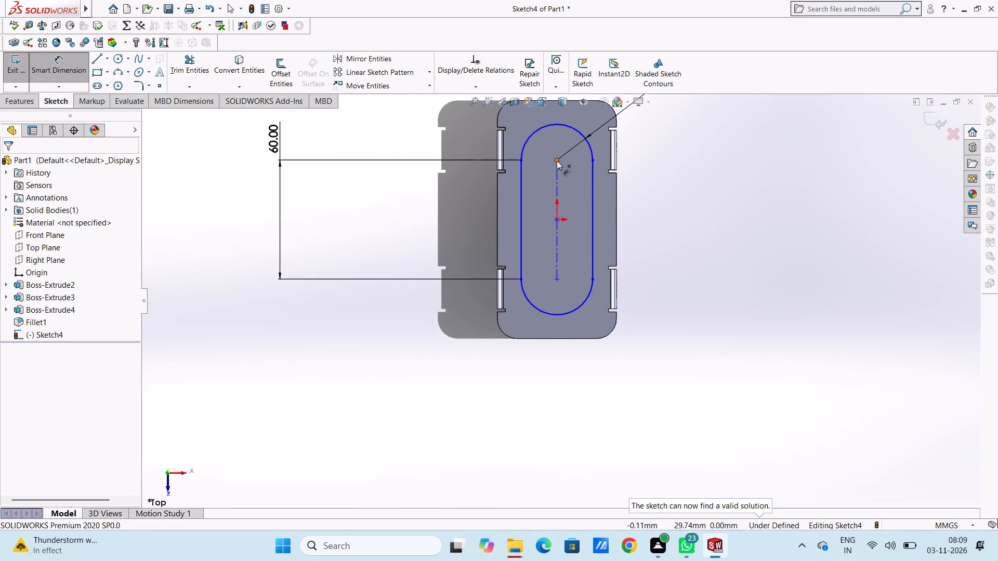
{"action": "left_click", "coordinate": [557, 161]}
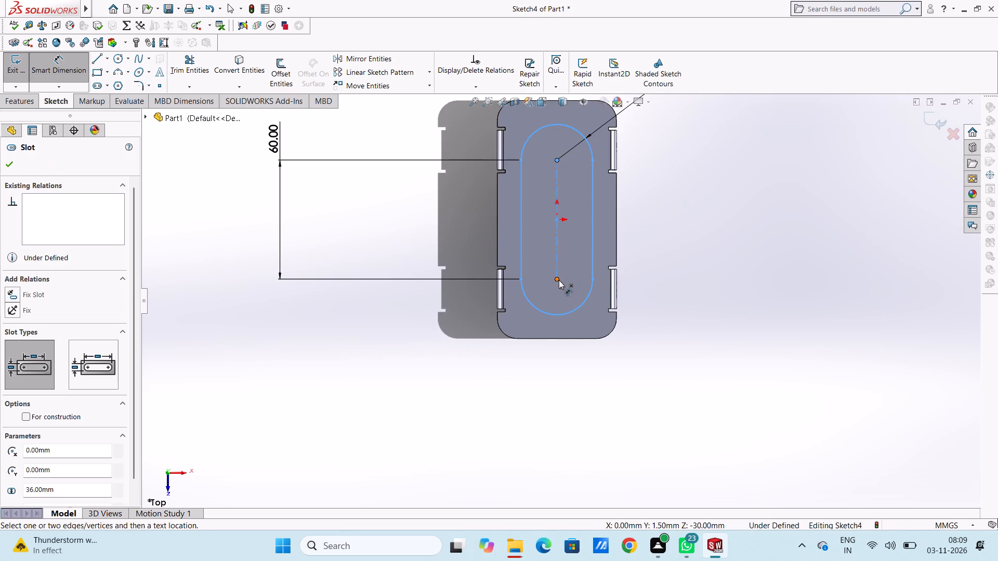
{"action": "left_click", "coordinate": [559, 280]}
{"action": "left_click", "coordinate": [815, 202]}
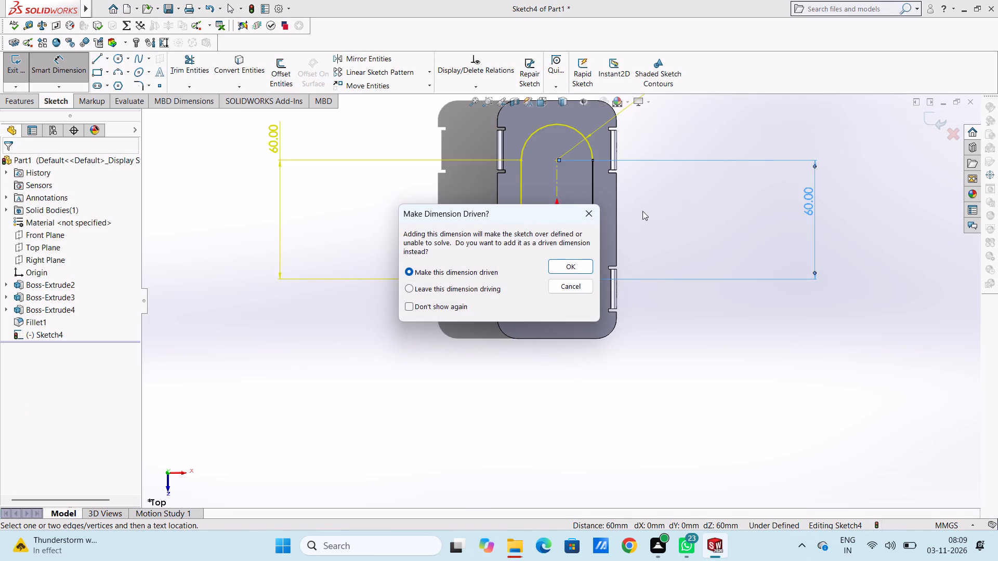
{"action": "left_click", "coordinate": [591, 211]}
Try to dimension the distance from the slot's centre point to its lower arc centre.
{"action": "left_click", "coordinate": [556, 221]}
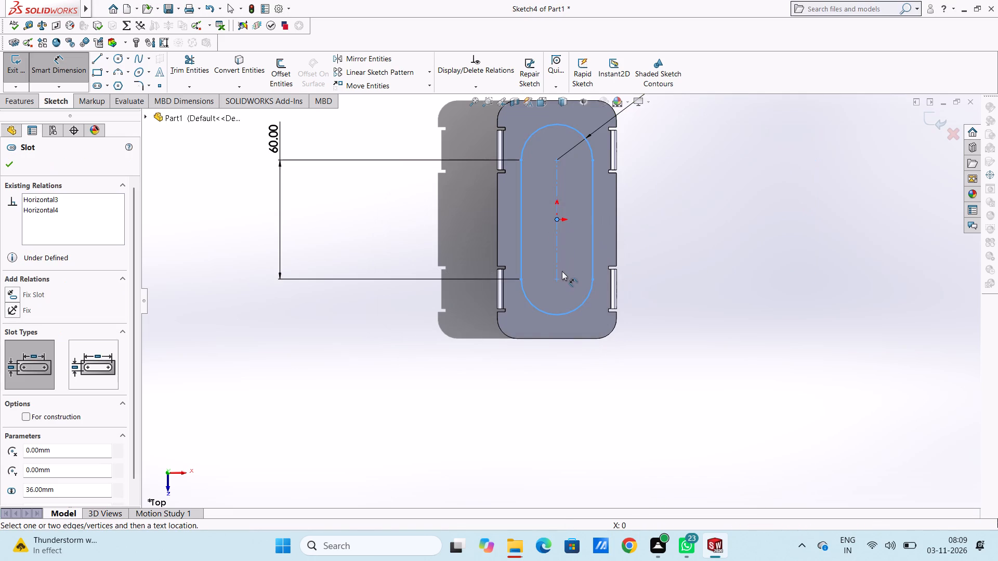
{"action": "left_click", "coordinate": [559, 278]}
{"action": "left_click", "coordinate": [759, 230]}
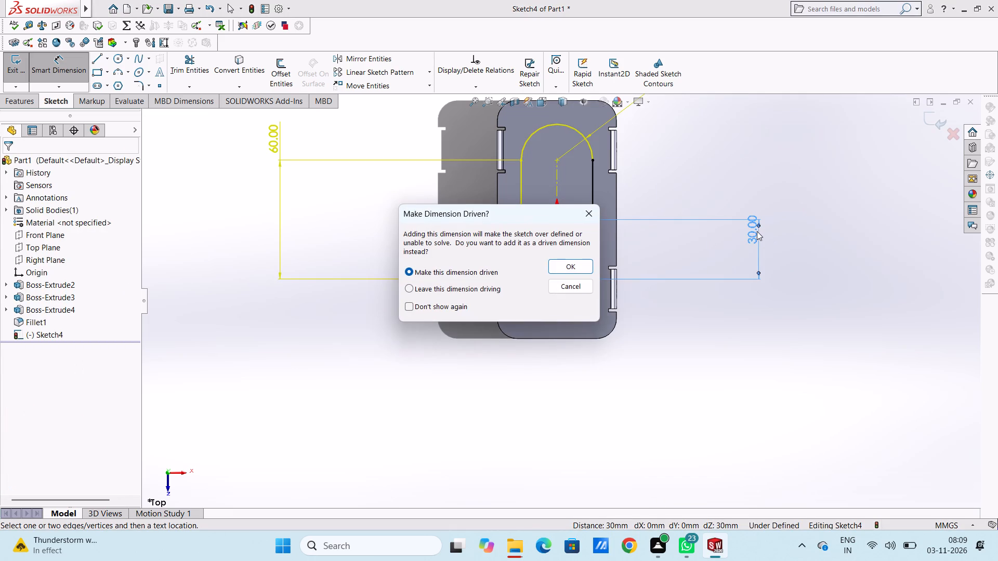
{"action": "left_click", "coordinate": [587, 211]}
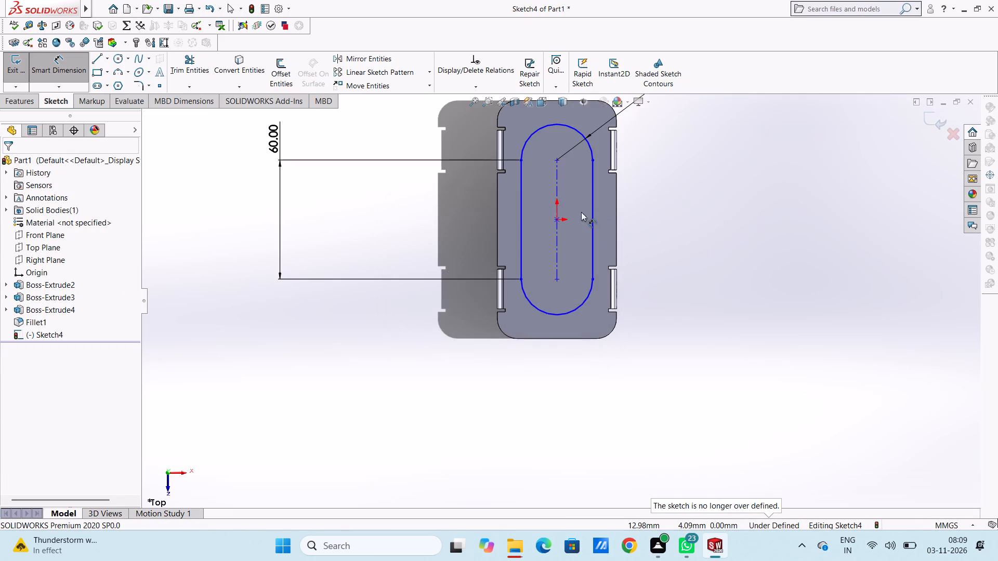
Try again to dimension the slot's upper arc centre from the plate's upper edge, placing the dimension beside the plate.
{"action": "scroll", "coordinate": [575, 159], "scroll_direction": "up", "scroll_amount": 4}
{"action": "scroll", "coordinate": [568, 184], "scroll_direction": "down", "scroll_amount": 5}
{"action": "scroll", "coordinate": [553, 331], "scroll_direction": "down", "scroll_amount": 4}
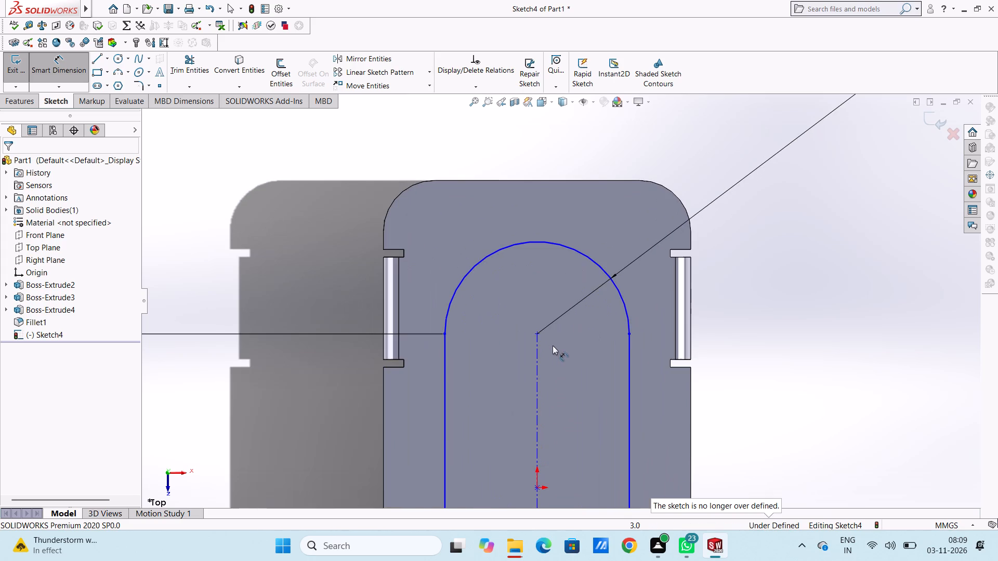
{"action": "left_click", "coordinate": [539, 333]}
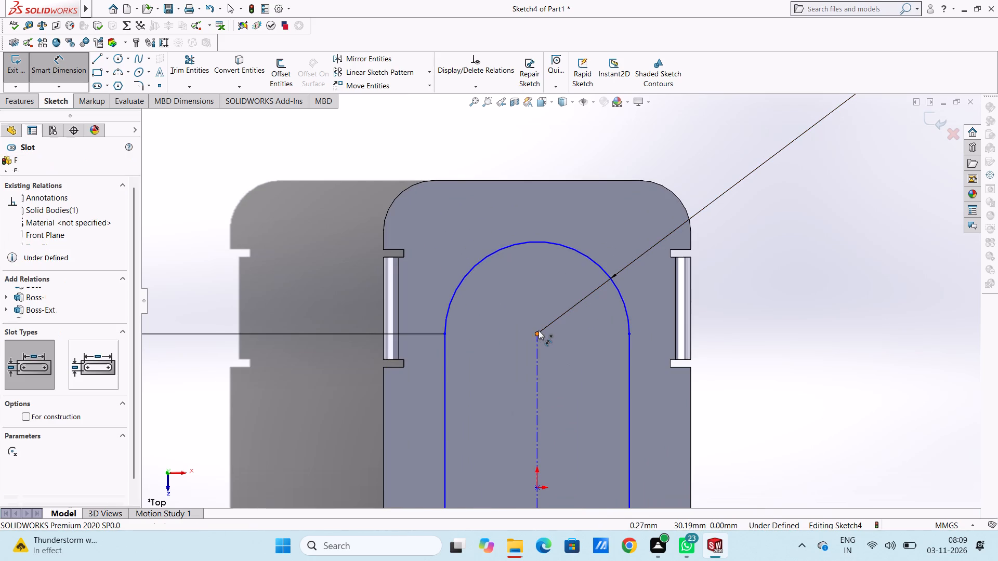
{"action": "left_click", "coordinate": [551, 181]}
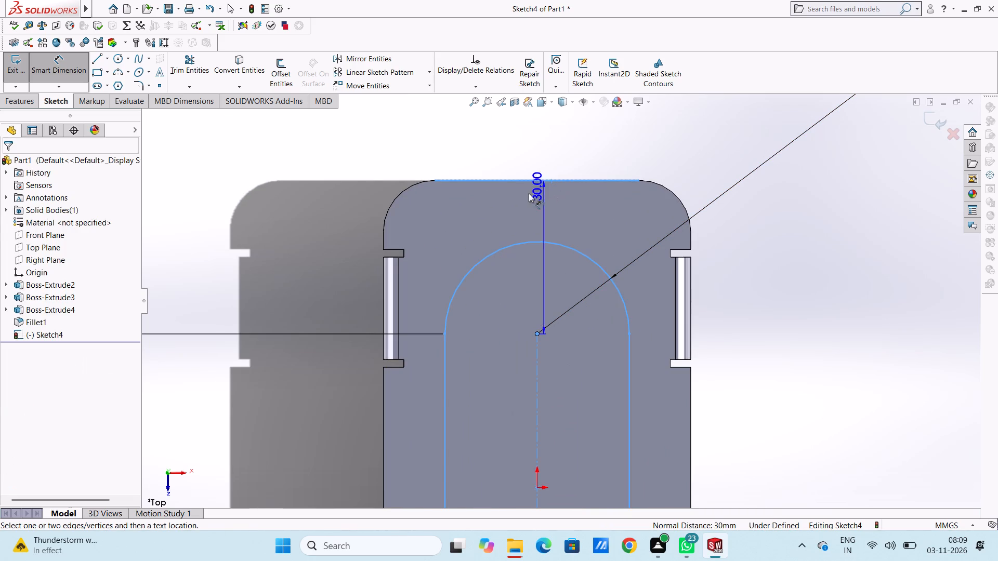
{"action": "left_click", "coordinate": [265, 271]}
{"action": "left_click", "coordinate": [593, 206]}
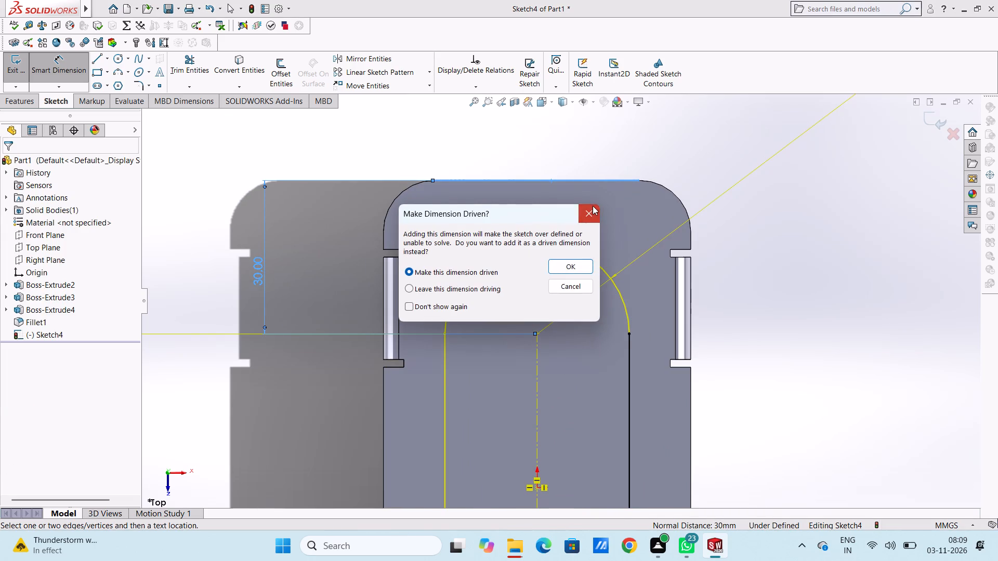
Delete the slot sketch's 60 mm length dimension and R18 radius dimension.
{"action": "scroll", "coordinate": [576, 332], "scroll_direction": "up", "scroll_amount": 11}
{"action": "scroll", "coordinate": [571, 344], "scroll_direction": "down", "scroll_amount": 3}
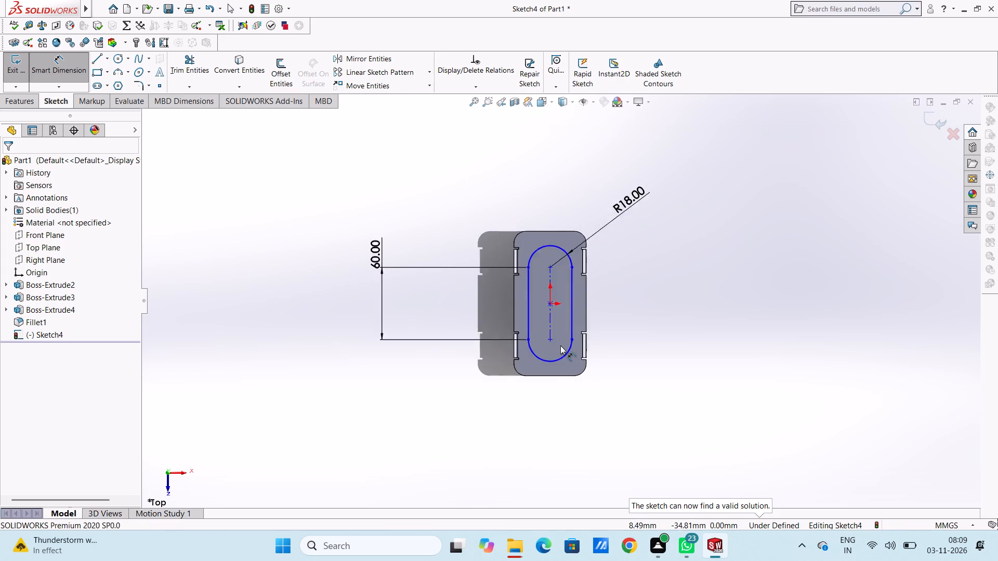
{"action": "scroll", "coordinate": [560, 345], "scroll_direction": "down", "scroll_amount": 5}
{"action": "scroll", "coordinate": [517, 242], "scroll_direction": "up", "scroll_amount": 3}
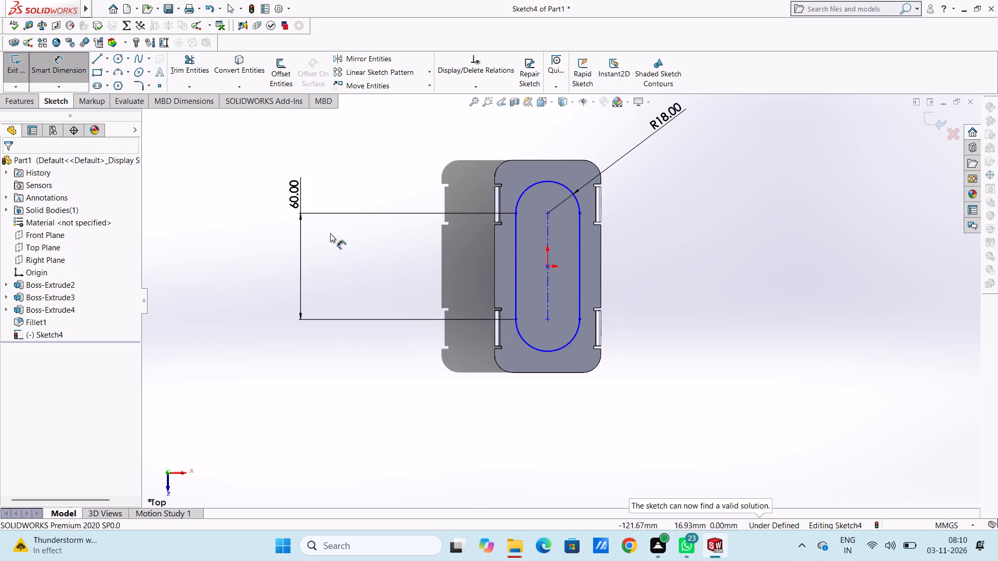
{"action": "left_click", "coordinate": [298, 196]}
{"action": "right_click", "coordinate": [371, 192]}
{"action": "scroll", "coordinate": [371, 192], "scroll_direction": "up", "scroll_amount": 1}
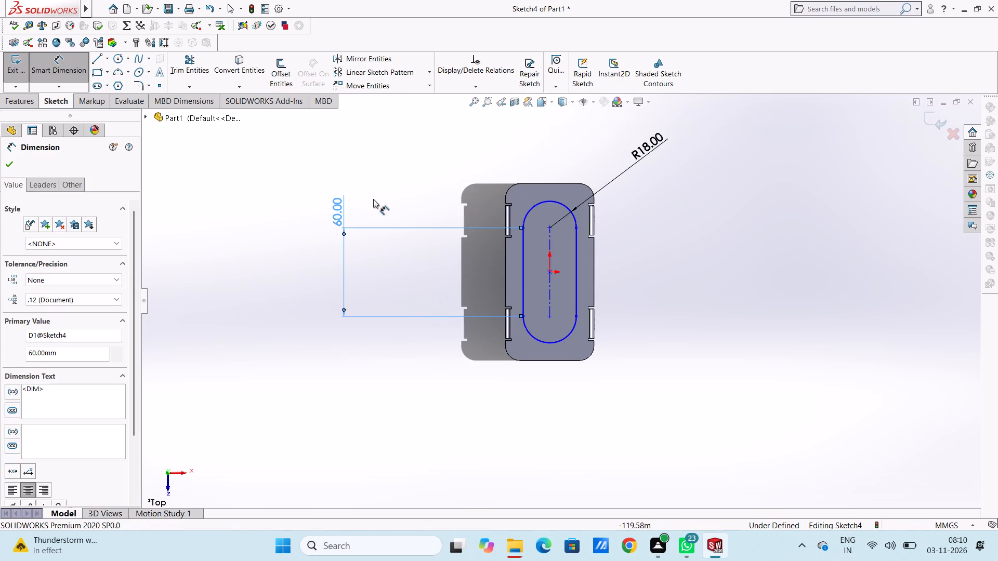
{"action": "left_click", "coordinate": [374, 201]}
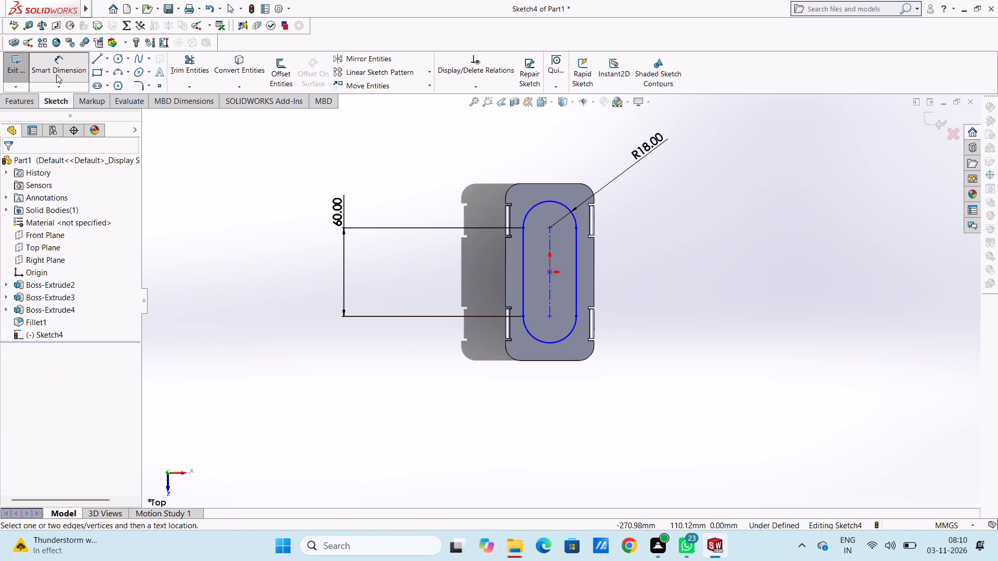
{"action": "left_click", "coordinate": [56, 74]}
{"action": "left_click", "coordinate": [345, 225]}
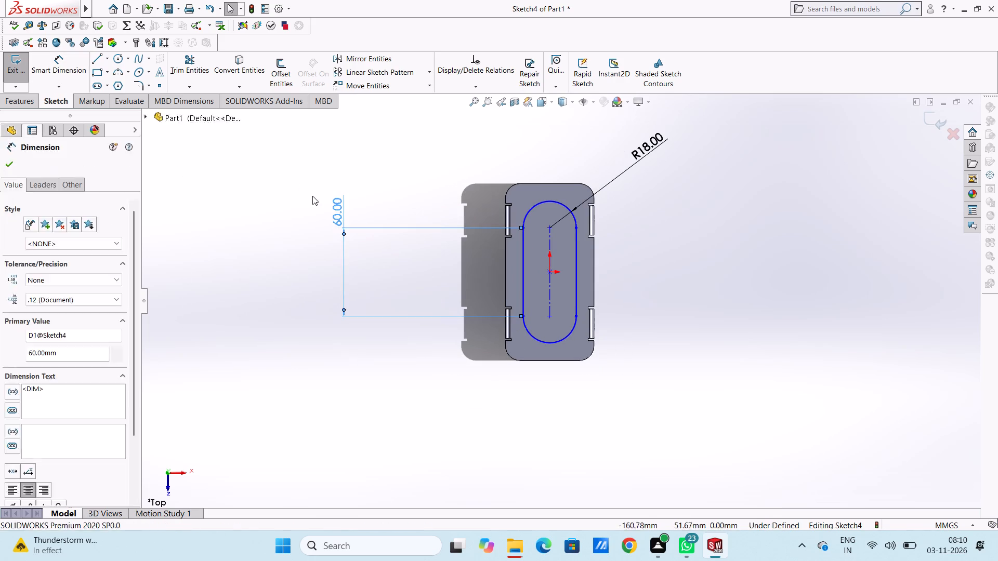
{"action": "right_click", "coordinate": [312, 196]}
{"action": "left_click", "coordinate": [337, 336]}
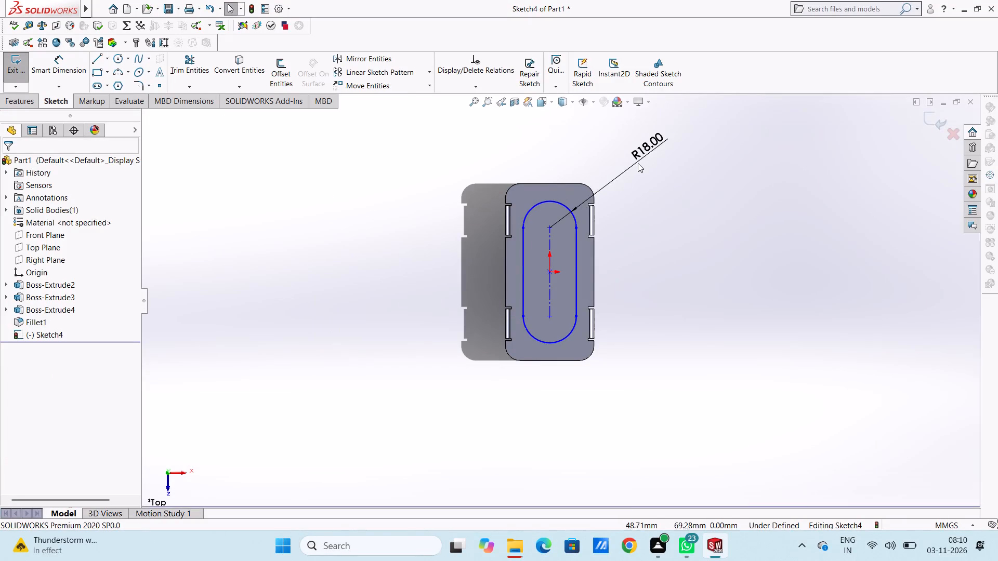
{"action": "left_click", "coordinate": [639, 157]}
{"action": "right_click", "coordinate": [672, 172]}
{"action": "left_click", "coordinate": [686, 310]}
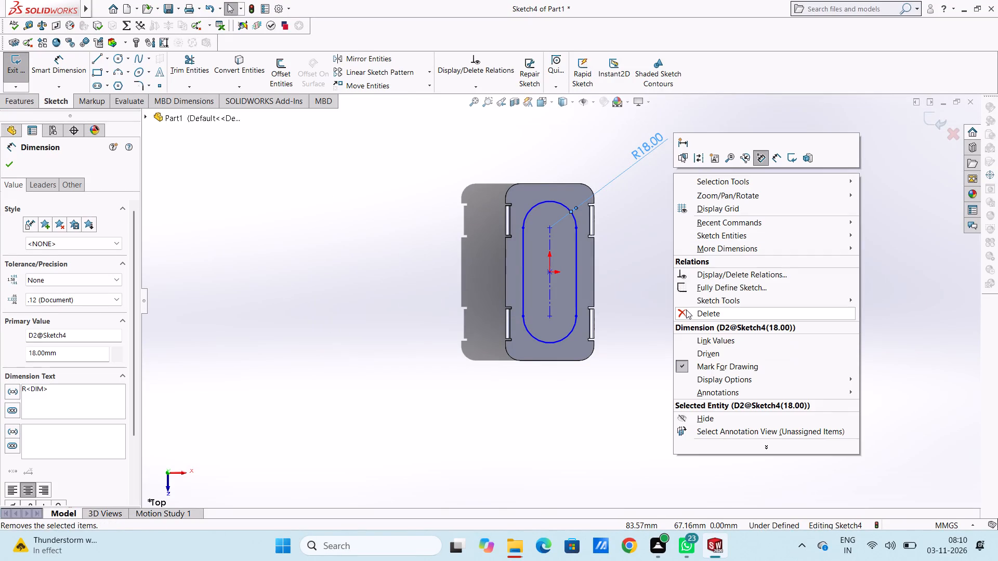
{"action": "left_click", "coordinate": [670, 288]}
Dimension the slot's straight side at 60 mm, placing the dimension beside the plate.
{"action": "left_click", "coordinate": [69, 60]}
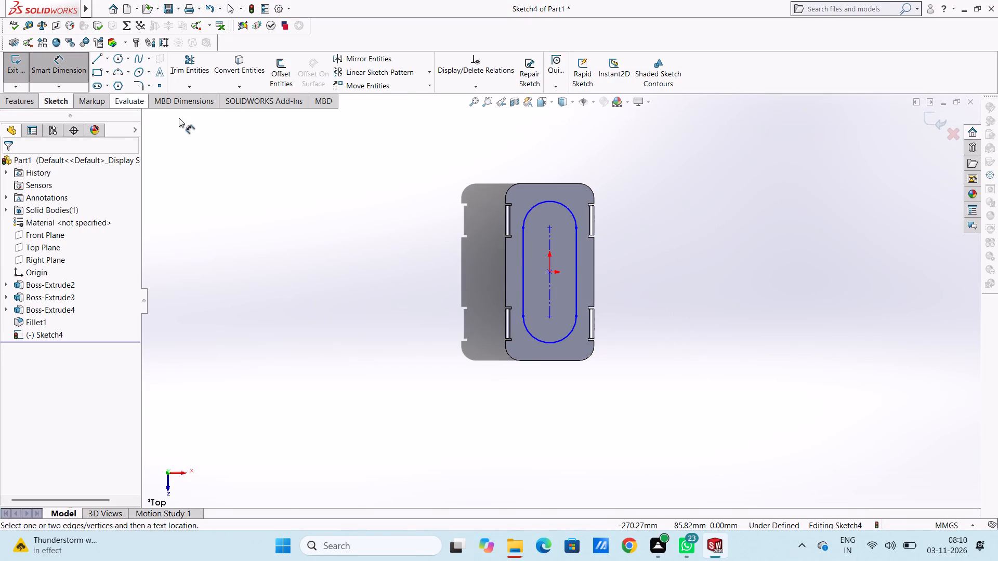
{"action": "scroll", "coordinate": [570, 253], "scroll_direction": "down", "scroll_amount": 3}
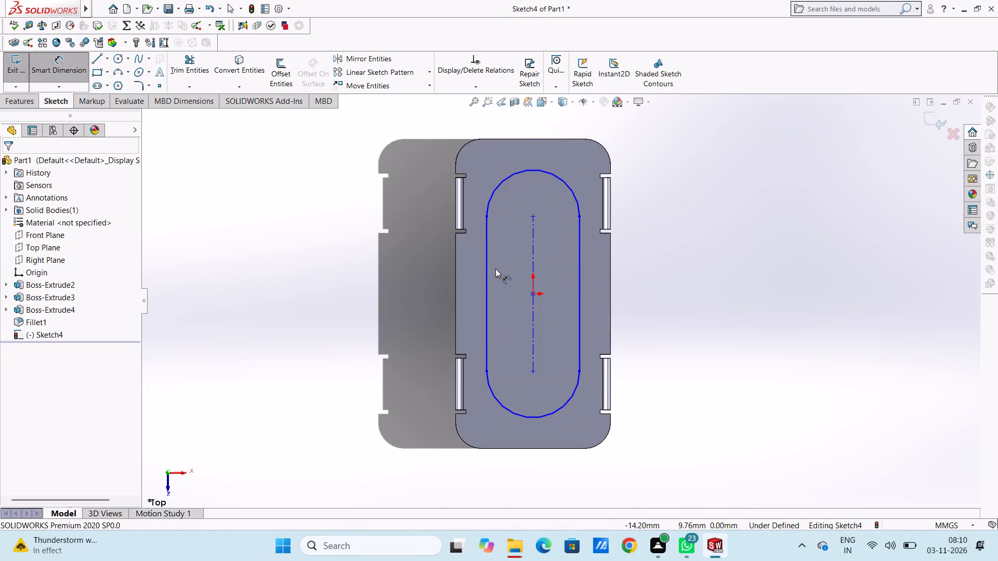
{"action": "left_click", "coordinate": [582, 248]}
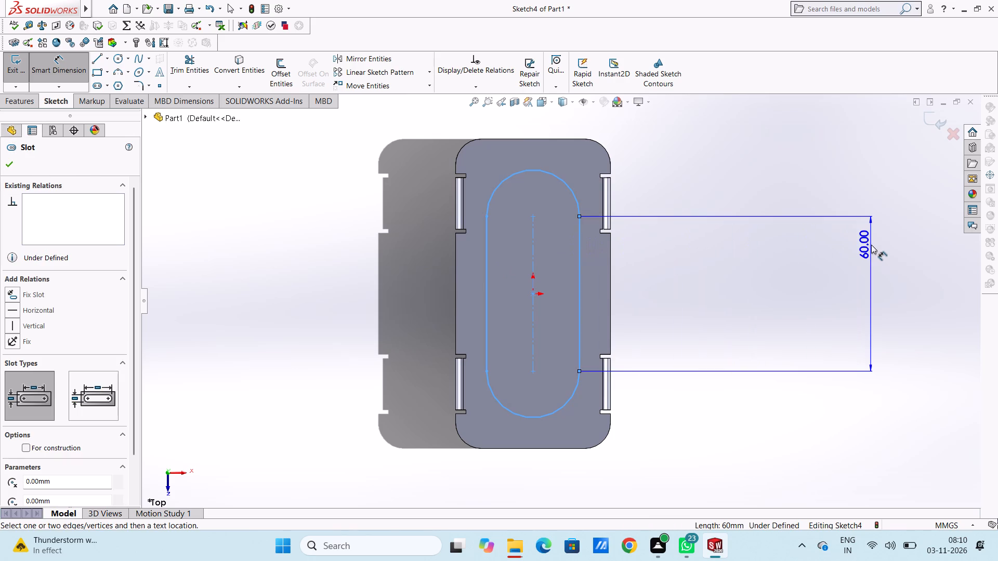
{"action": "left_click", "coordinate": [871, 245]}
{"action": "left_click", "coordinate": [828, 232]}
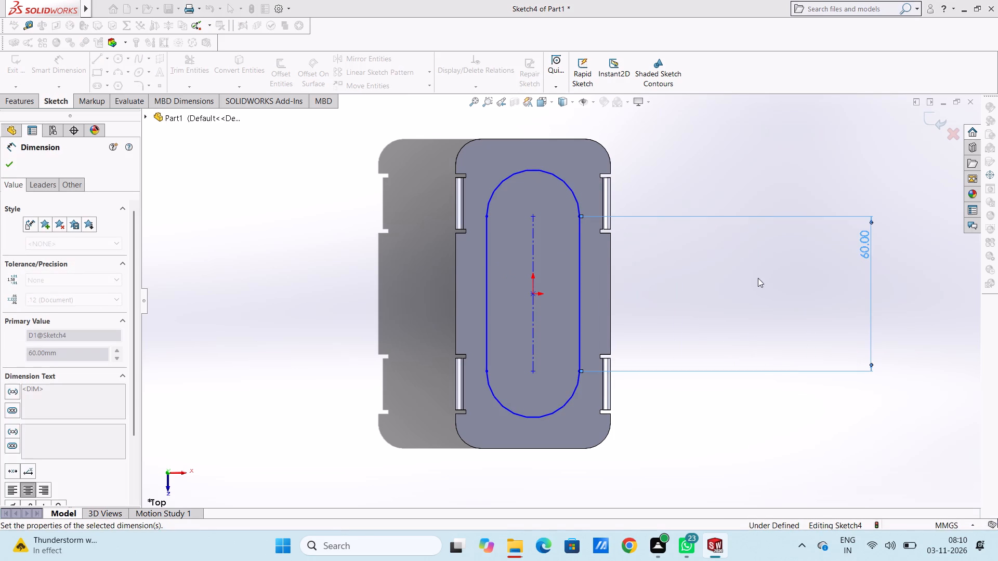
{"action": "left_click", "coordinate": [758, 278]}
Dimension the radius of the slot's upper arc at 18 mm.
{"action": "left_click", "coordinate": [530, 173]}
{"action": "scroll", "coordinate": [625, 132], "scroll_direction": "up", "scroll_amount": 2}
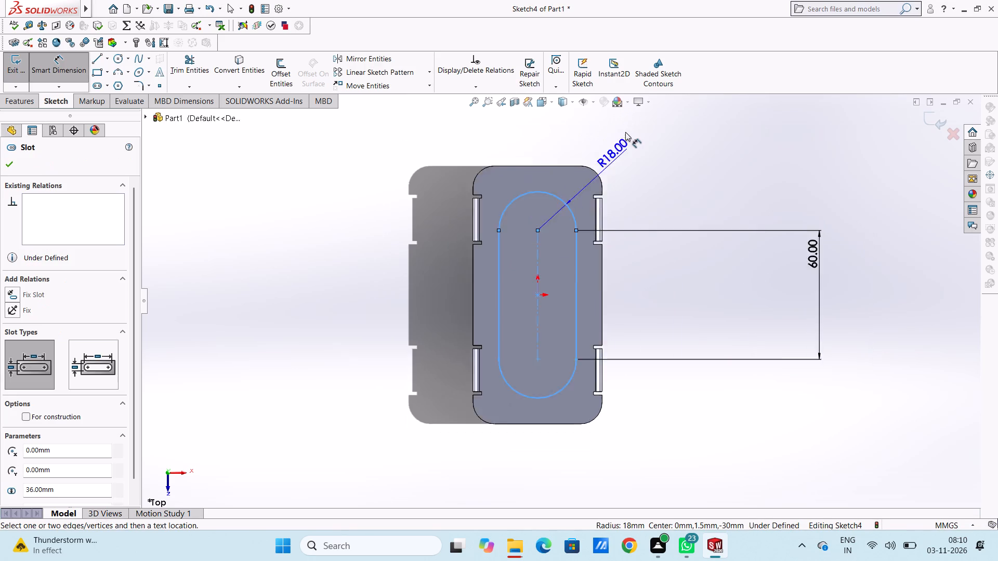
{"action": "scroll", "coordinate": [625, 132], "scroll_direction": "up", "scroll_amount": 1}
{"action": "left_click", "coordinate": [653, 152]}
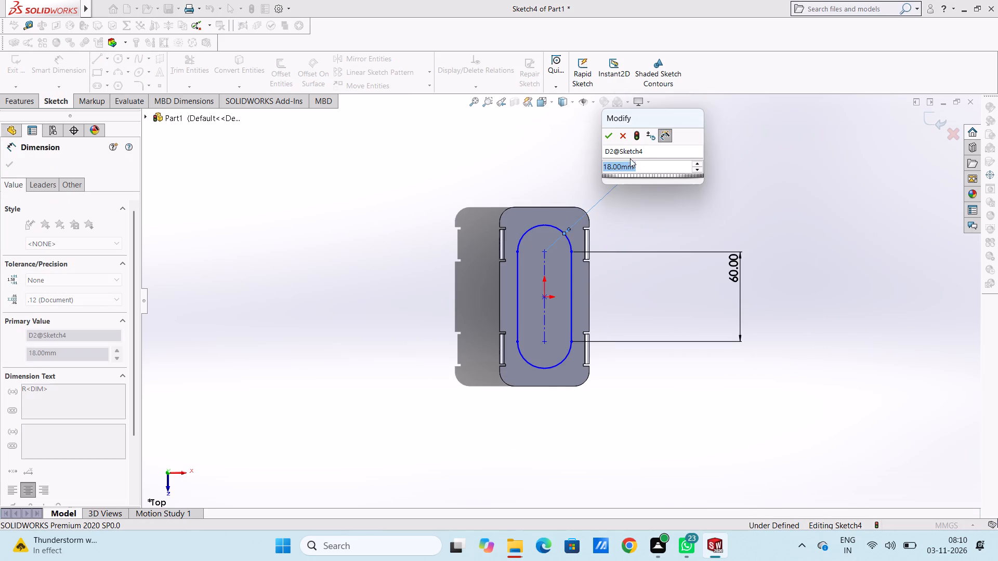
{"action": "left_click", "coordinate": [608, 136]}
{"action": "left_click", "coordinate": [557, 153]}
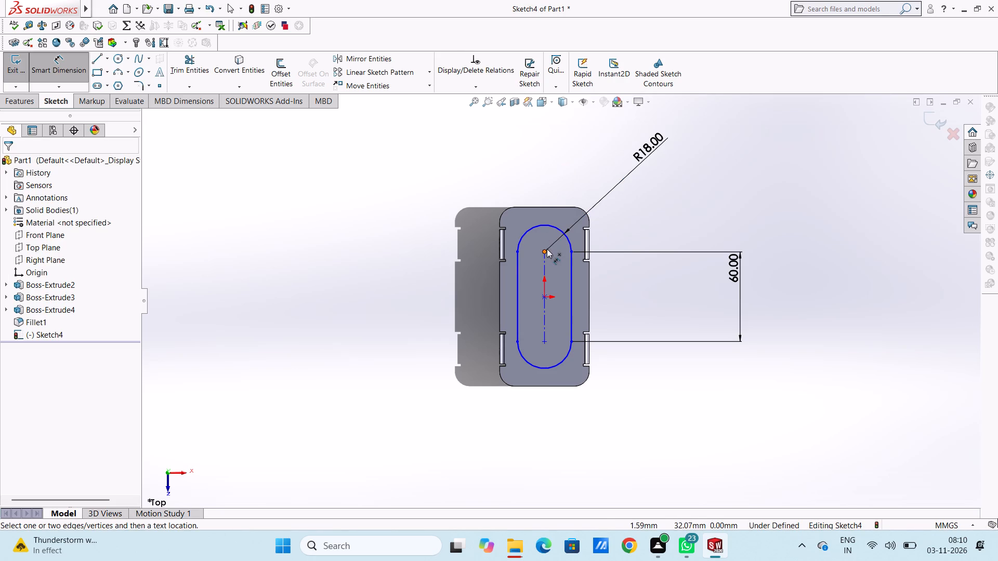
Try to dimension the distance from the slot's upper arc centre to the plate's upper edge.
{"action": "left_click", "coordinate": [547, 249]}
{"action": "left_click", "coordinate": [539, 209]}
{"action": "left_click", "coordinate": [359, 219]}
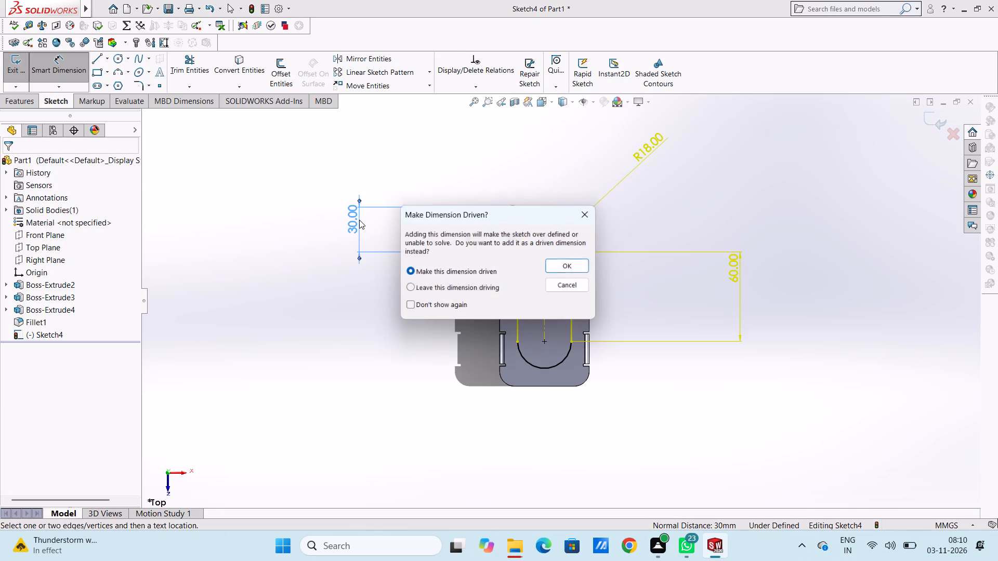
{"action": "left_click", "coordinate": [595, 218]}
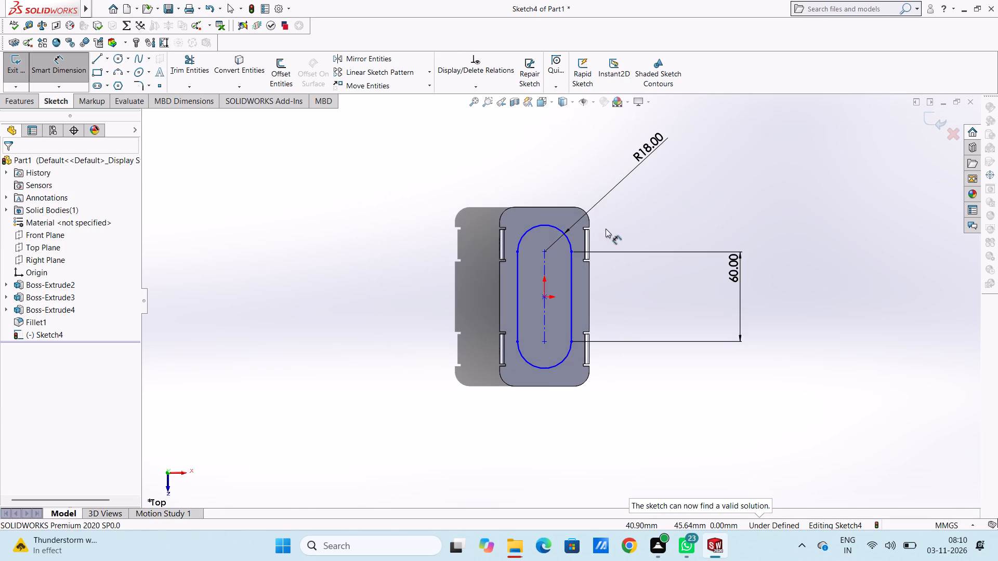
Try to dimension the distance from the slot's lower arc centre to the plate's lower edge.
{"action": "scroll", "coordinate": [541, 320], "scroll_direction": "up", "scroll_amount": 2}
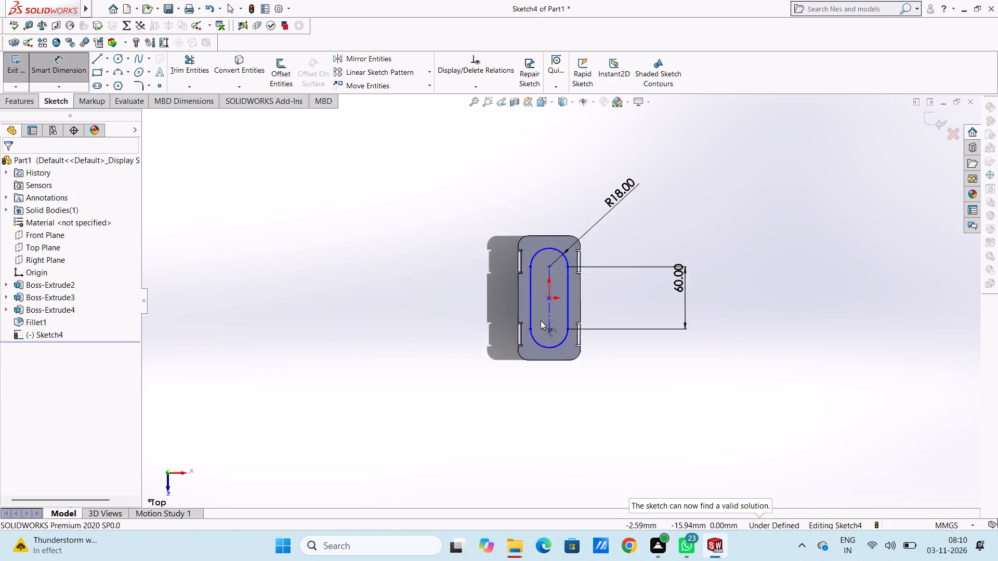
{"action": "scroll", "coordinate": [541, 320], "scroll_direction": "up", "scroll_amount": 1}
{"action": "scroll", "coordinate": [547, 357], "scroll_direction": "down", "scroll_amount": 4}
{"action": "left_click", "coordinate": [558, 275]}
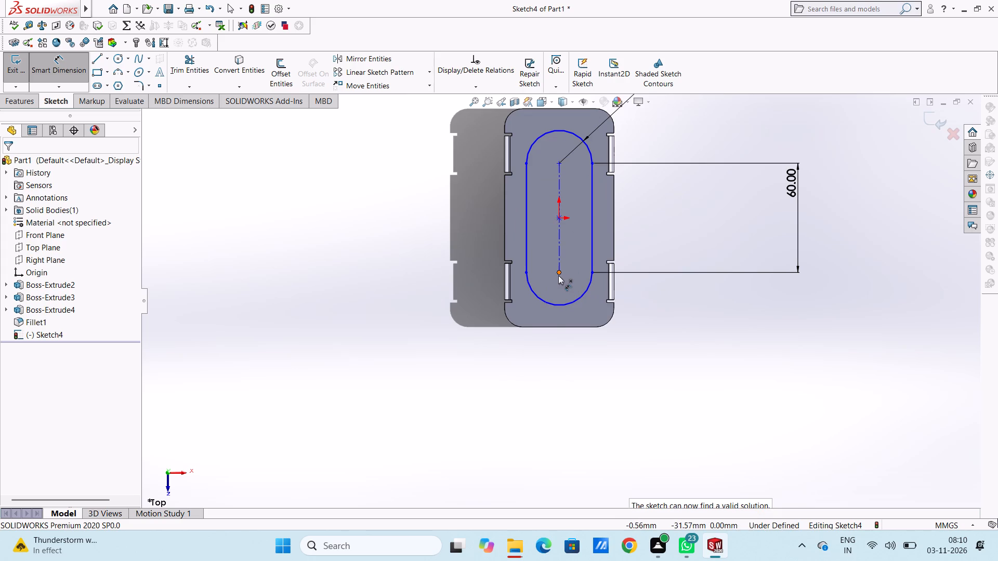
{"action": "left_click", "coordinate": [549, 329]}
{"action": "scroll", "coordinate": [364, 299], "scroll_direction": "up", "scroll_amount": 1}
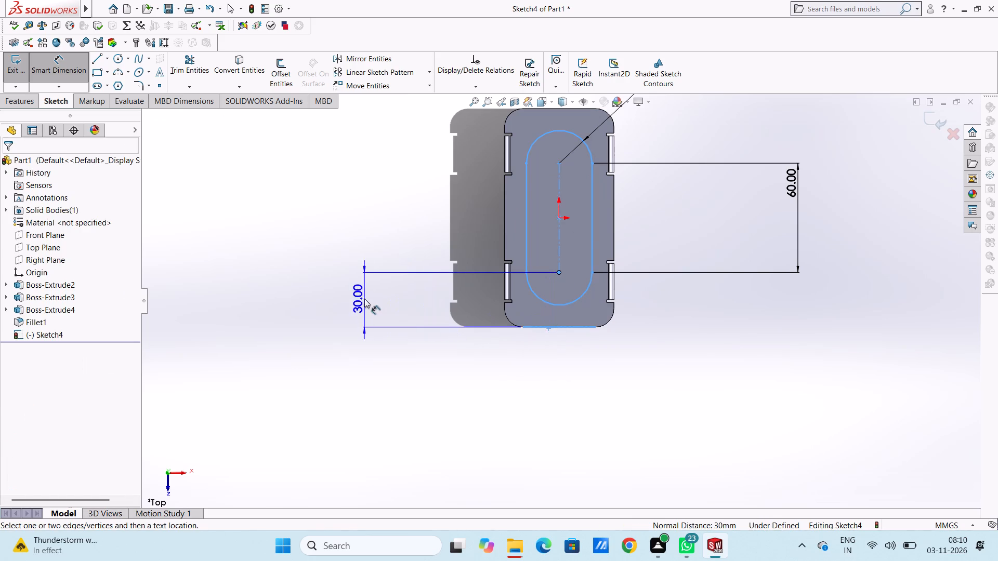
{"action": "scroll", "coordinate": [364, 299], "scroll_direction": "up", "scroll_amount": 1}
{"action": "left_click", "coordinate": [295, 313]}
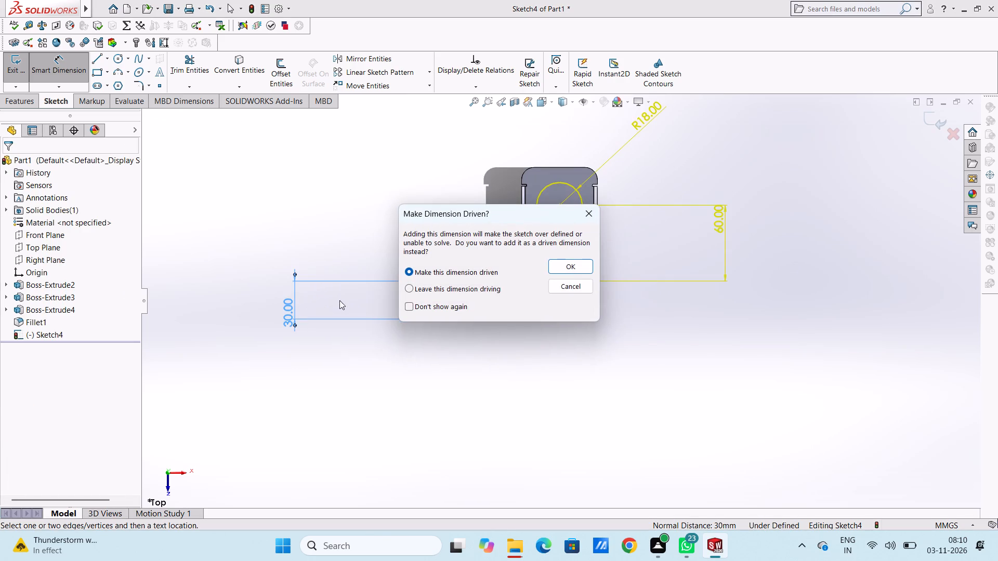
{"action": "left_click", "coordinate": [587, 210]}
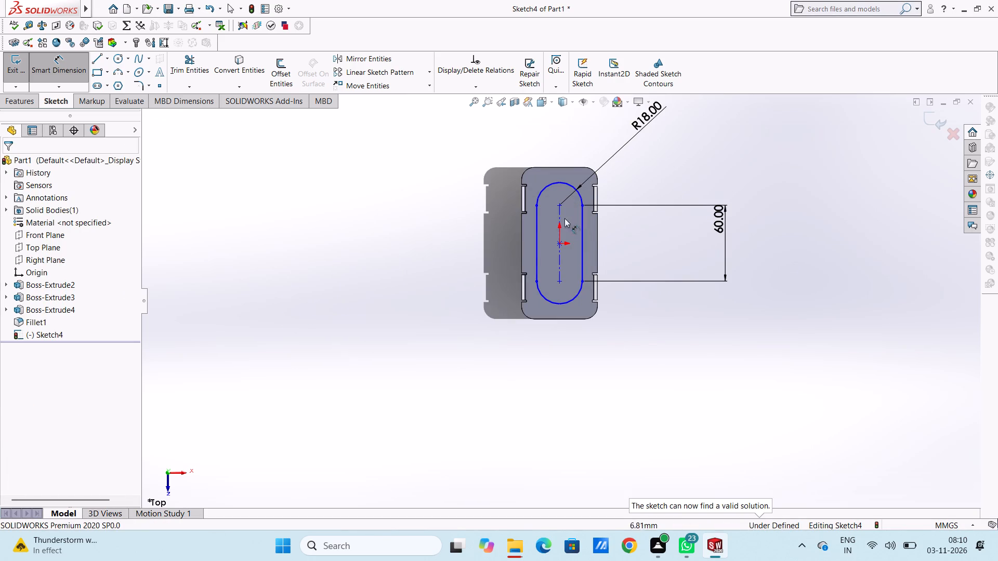
Dimension the gap between the plate's long edge and the slot's adjacent straight side at 12 mm.
{"action": "left_click", "coordinate": [521, 241]}
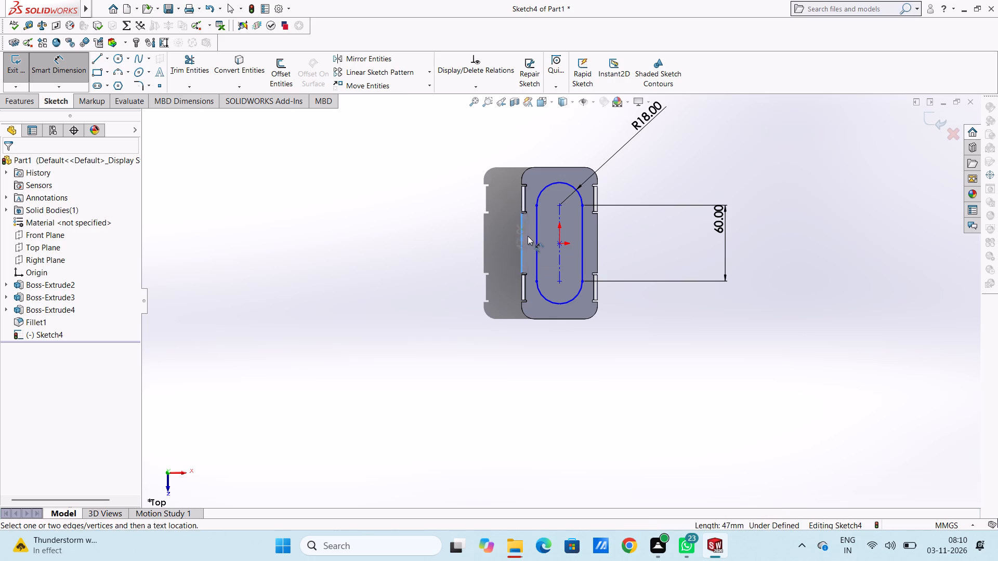
{"action": "left_click", "coordinate": [535, 233]}
{"action": "left_click", "coordinate": [475, 353]}
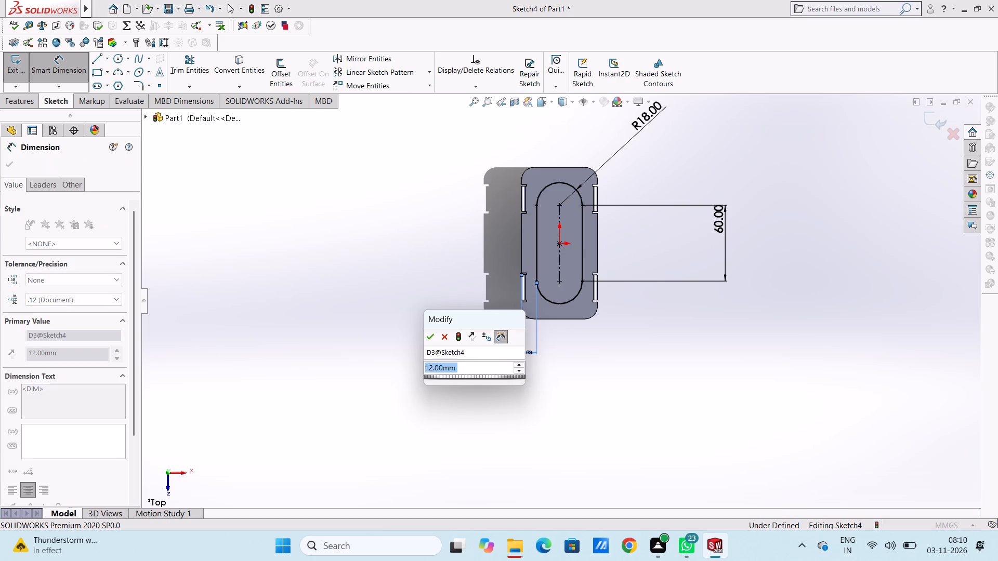
{"action": "left_click", "coordinate": [431, 338]}
{"action": "left_click", "coordinate": [413, 310]}
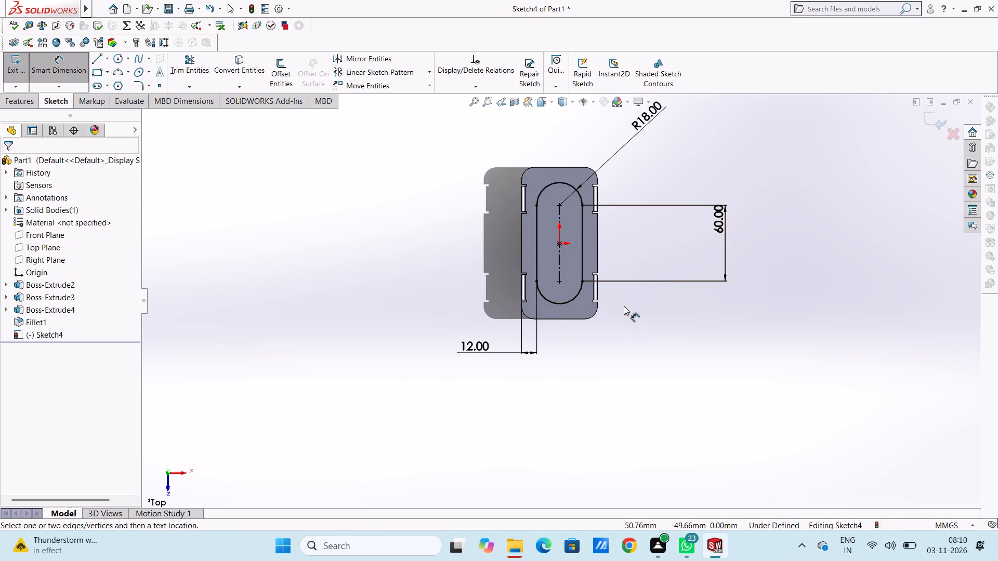
Cut-extrude the slot sketch through the plate with a blind depth of 1.50 mm.
{"action": "middle_click_drag", "start_coordinate": [617, 285], "coordinate": [563, 221]}
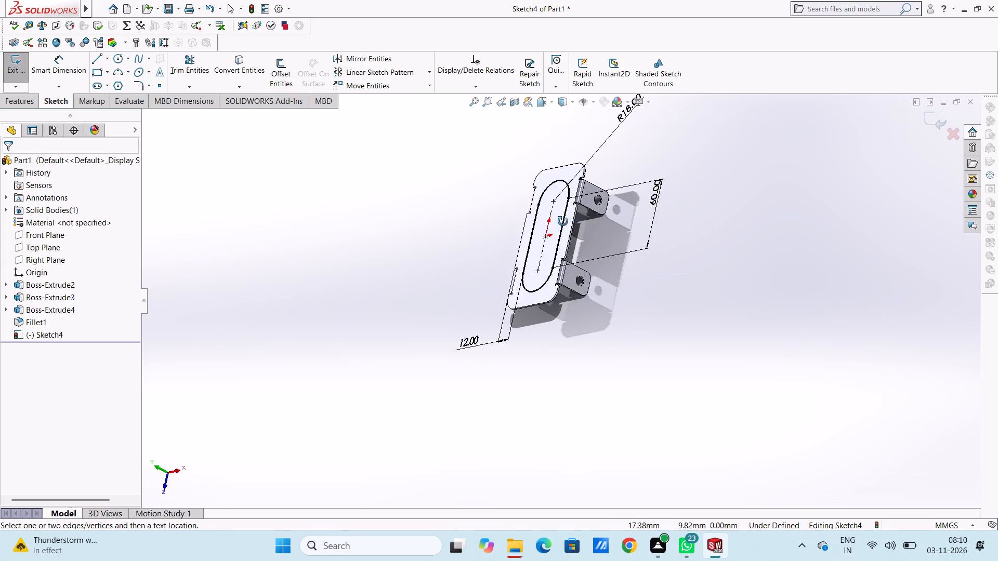
{"action": "middle_click_drag", "start_coordinate": [563, 221], "coordinate": [527, 180]}
{"action": "middle_click_drag", "start_coordinate": [528, 215], "coordinate": [593, 261]}
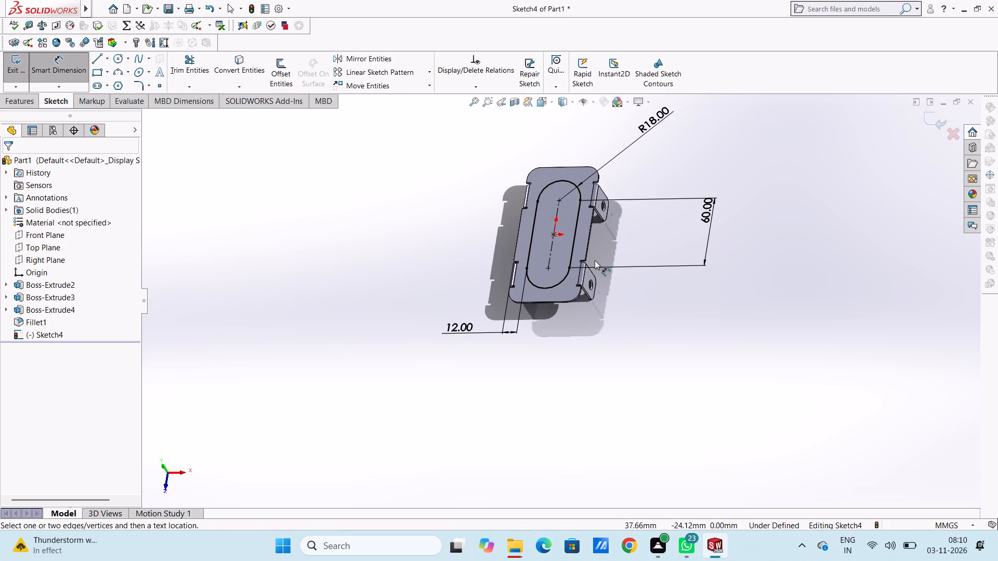
{"action": "scroll", "coordinate": [596, 263], "scroll_direction": "up", "scroll_amount": 3}
{"action": "middle_click_drag", "start_coordinate": [610, 275], "coordinate": [567, 192]}
{"action": "scroll", "coordinate": [569, 221], "scroll_direction": "down", "scroll_amount": 3}
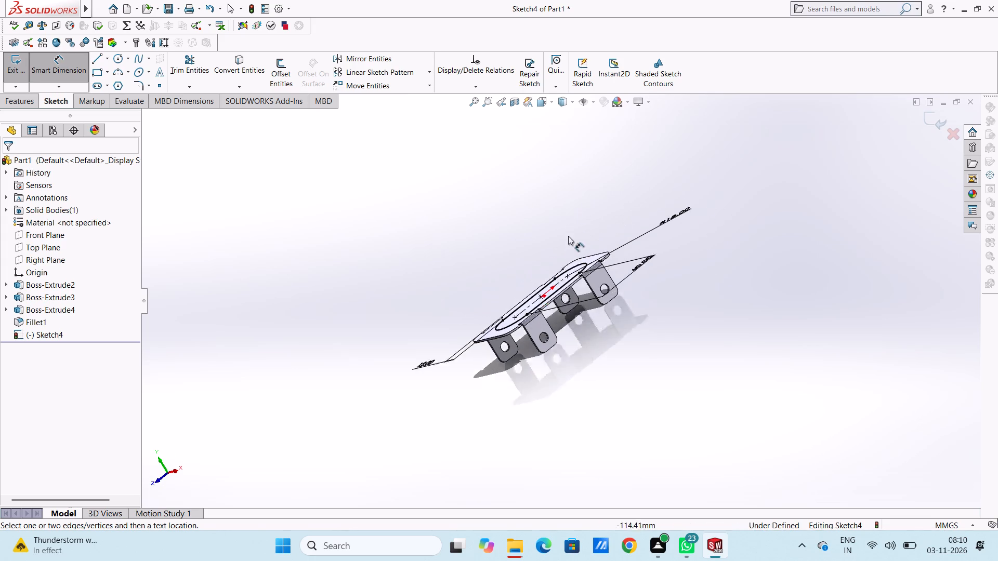
{"action": "scroll", "coordinate": [568, 236], "scroll_direction": "down", "scroll_amount": 1}
{"action": "middle_click_drag", "start_coordinate": [568, 347], "coordinate": [581, 383]}
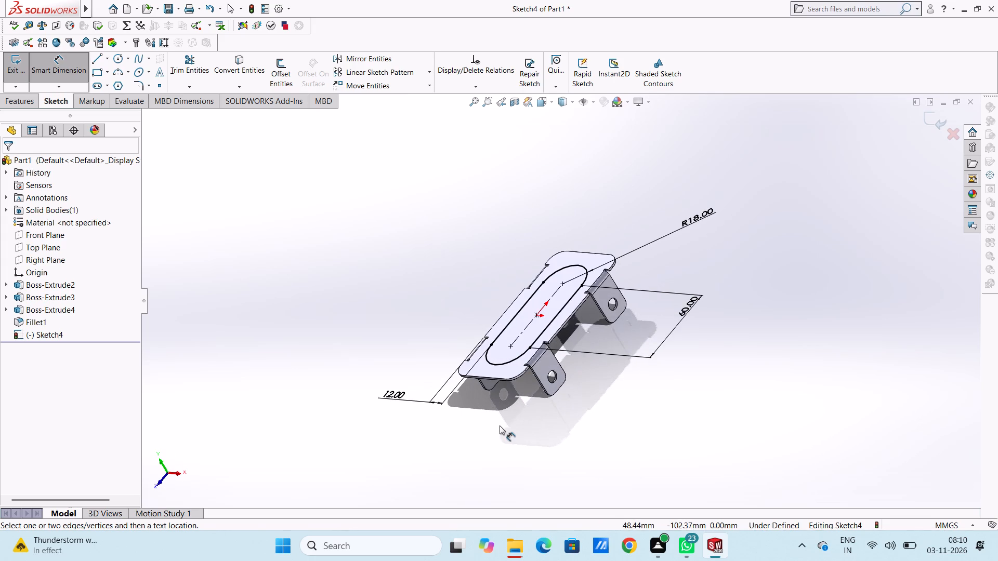
{"action": "left_click", "coordinate": [66, 69]}
{"action": "left_click", "coordinate": [24, 100]}
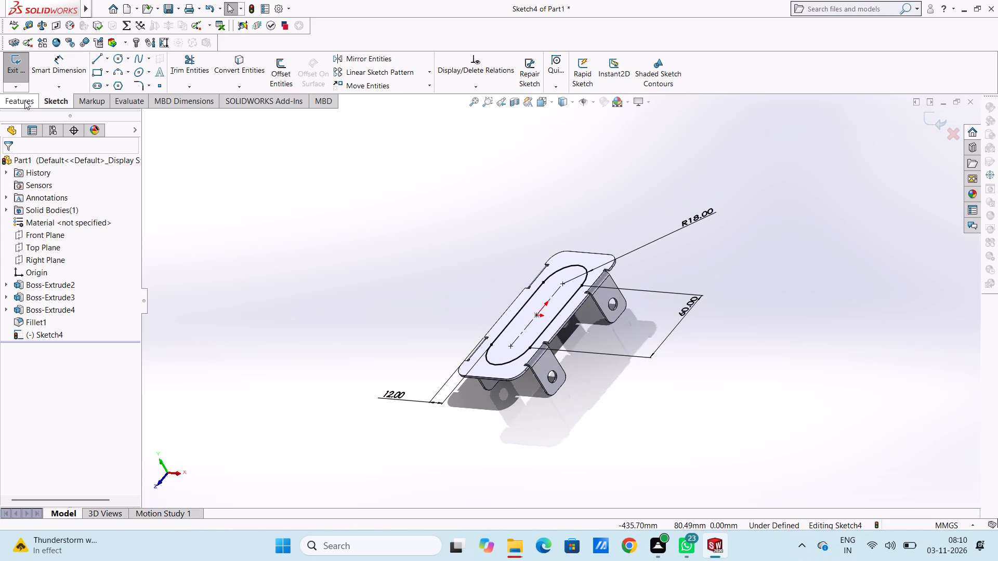
{"action": "left_click", "coordinate": [180, 72]}
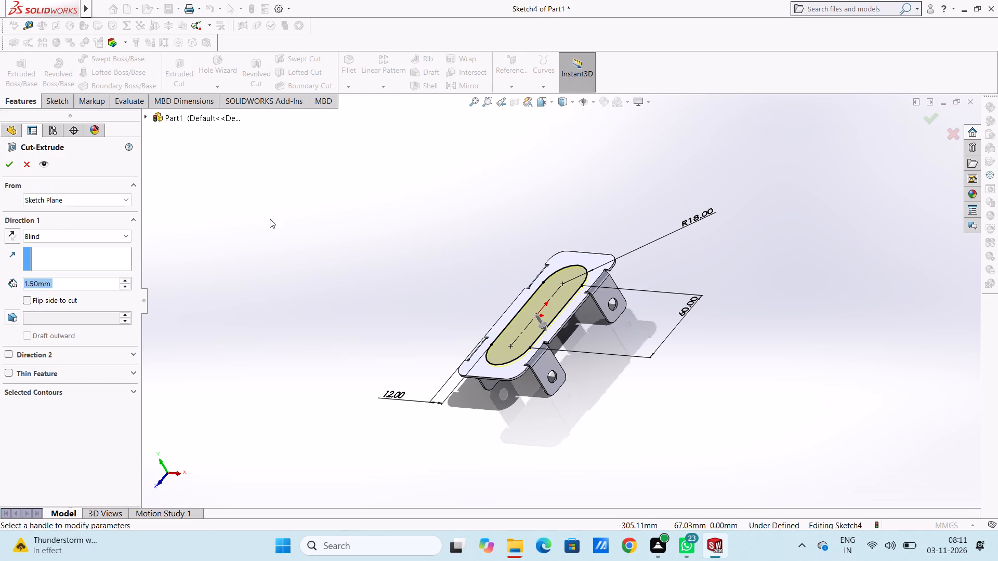
{"action": "left_click", "coordinate": [12, 164]}
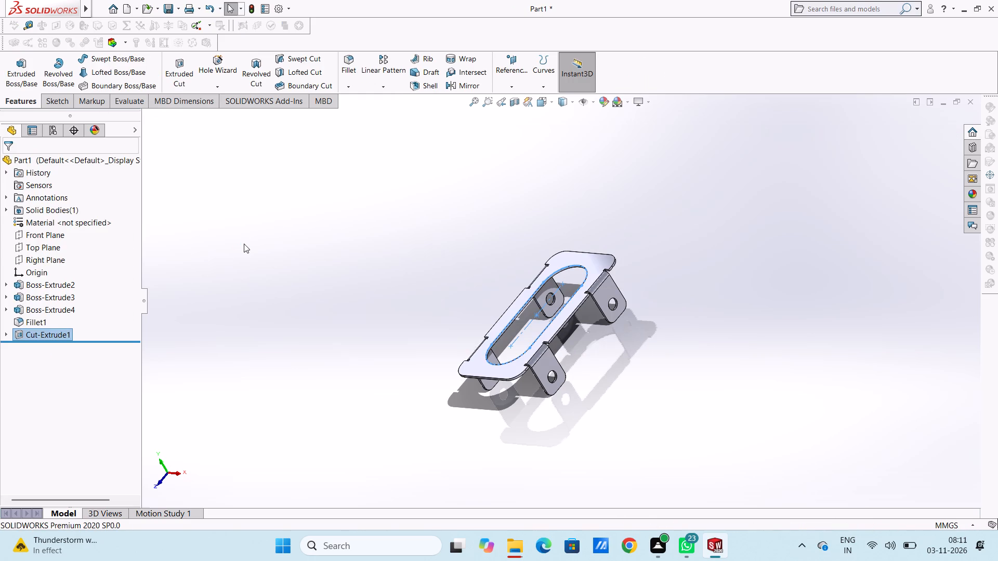
Examine the slotted plate and its four holed tabs from above, below and the side.
{"action": "left_click", "coordinate": [244, 244]}
{"action": "middle_click_drag", "start_coordinate": [271, 262], "coordinate": [378, 298]}
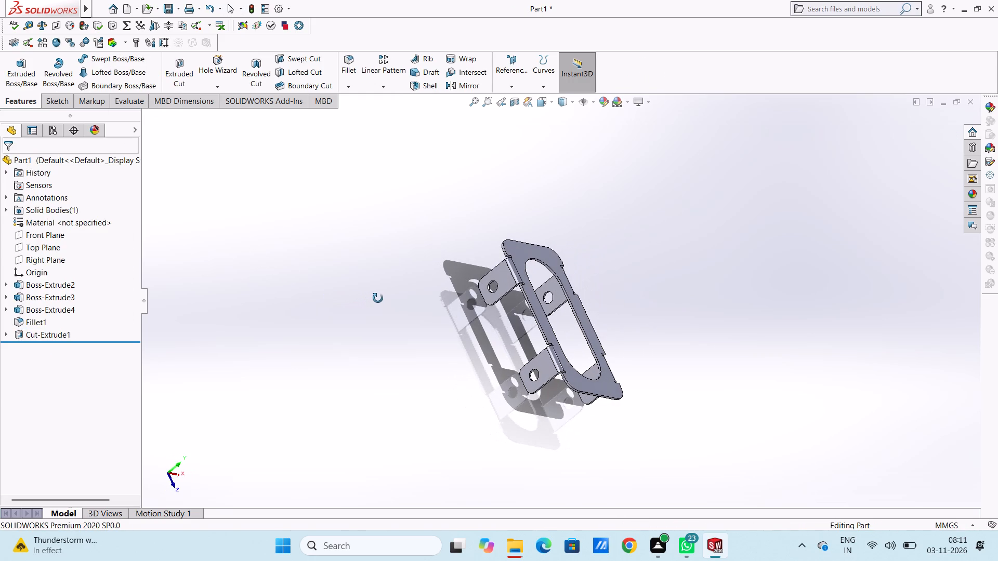
{"action": "middle_click_drag", "start_coordinate": [378, 298], "coordinate": [348, 279]}
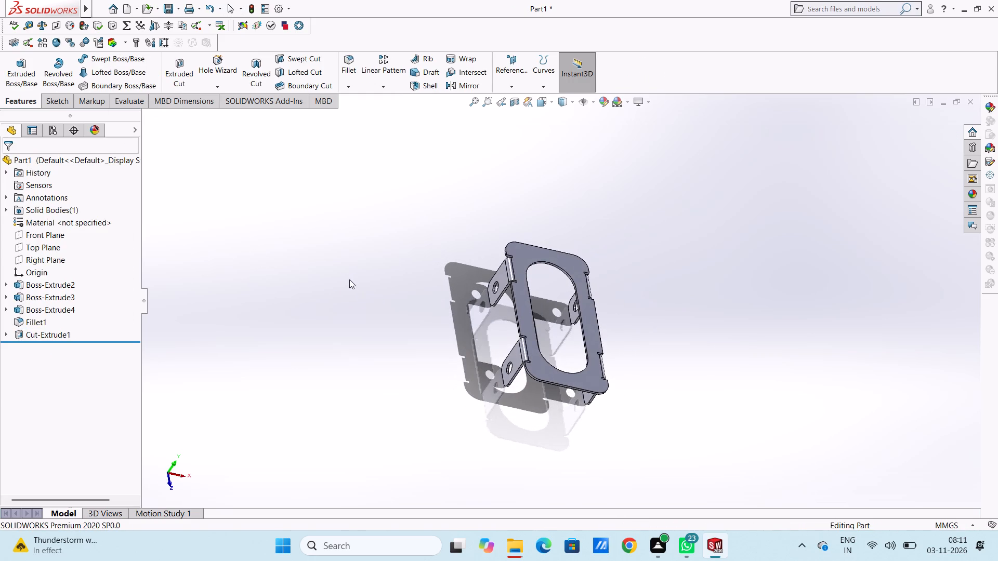
{"action": "middle_click_drag", "start_coordinate": [379, 347], "coordinate": [340, 272]}
{"action": "middle_click_drag", "start_coordinate": [371, 343], "coordinate": [341, 266]}
{"action": "middle_click_drag", "start_coordinate": [354, 348], "coordinate": [346, 242]}
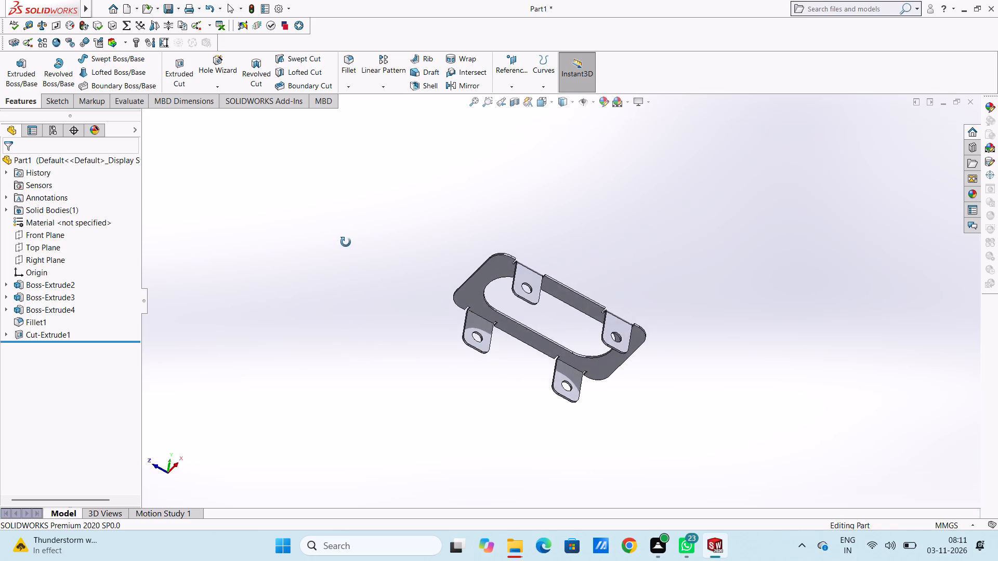
{"action": "middle_click_drag", "start_coordinate": [346, 242], "coordinate": [356, 409]}
{"action": "middle_click_drag", "start_coordinate": [374, 289], "coordinate": [449, 368]}
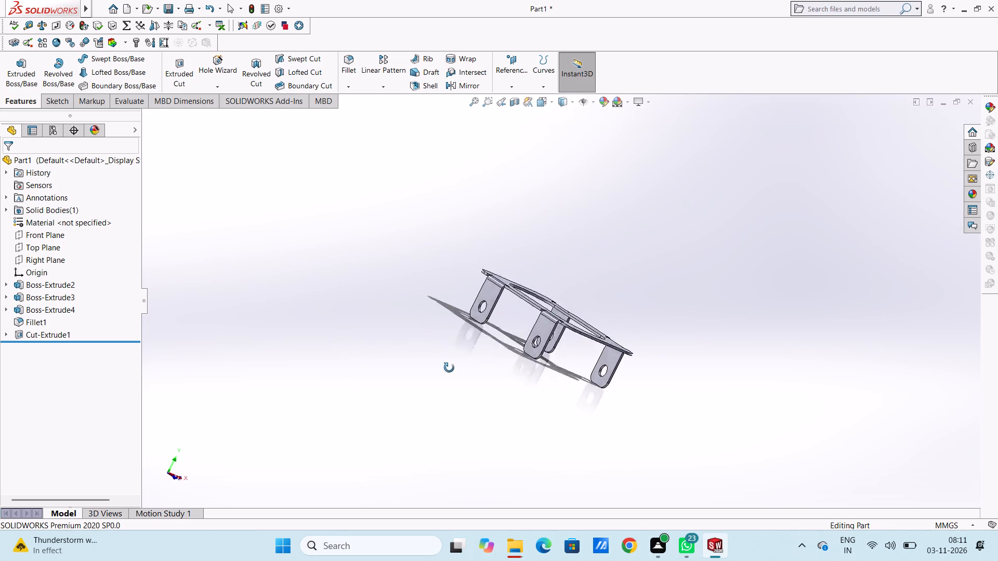
Examine the slotted plate and its four holed tabs from several angles, ending in an isometric view.
{"action": "middle_click_drag", "start_coordinate": [449, 368], "coordinate": [327, 337]}
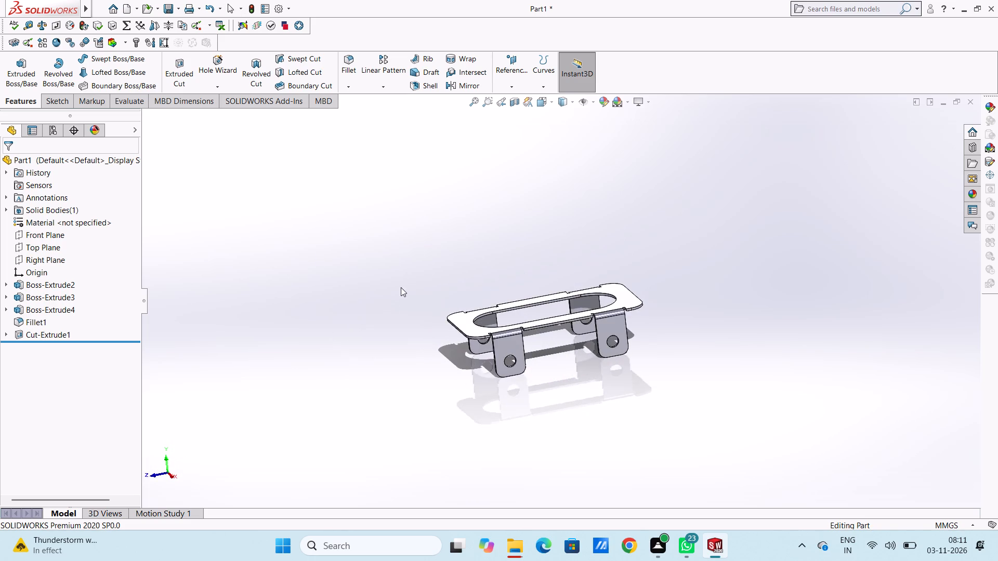
{"action": "middle_click_drag", "start_coordinate": [404, 282], "coordinate": [457, 402]}
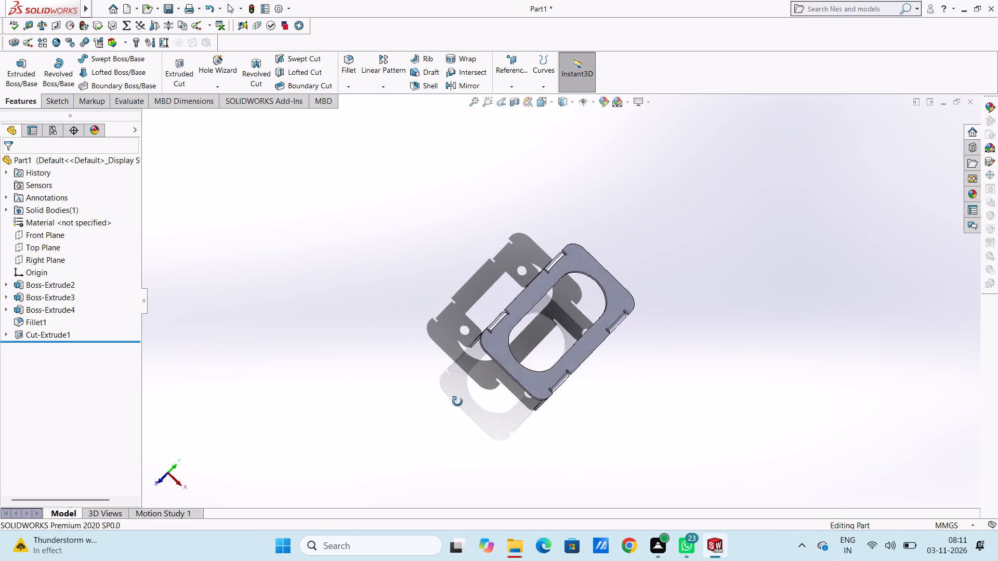
{"action": "middle_click_drag", "start_coordinate": [457, 402], "coordinate": [441, 398]}
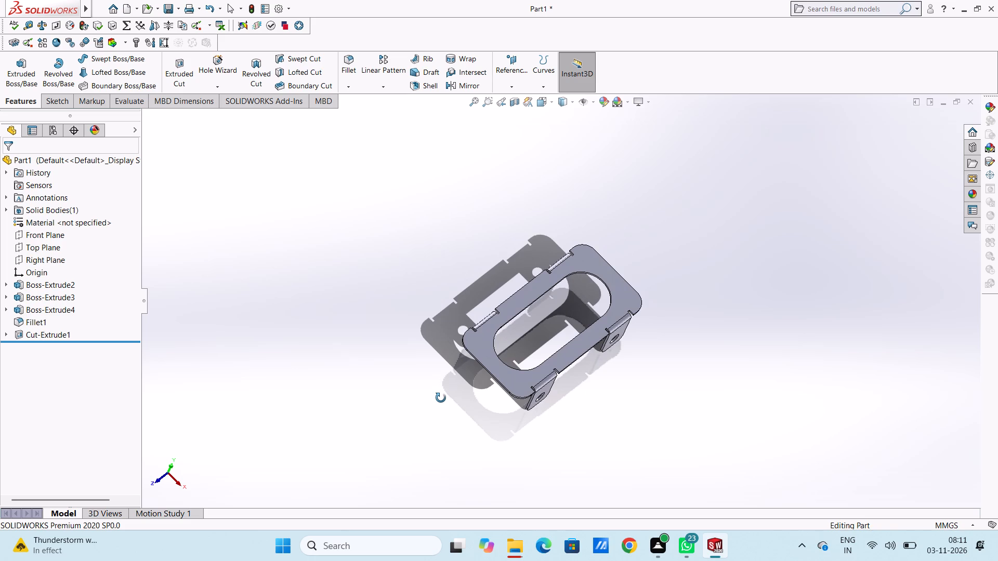
{"action": "middle_click_drag", "start_coordinate": [441, 398], "coordinate": [406, 383]}
{"action": "middle_click_drag", "start_coordinate": [438, 391], "coordinate": [470, 397]}
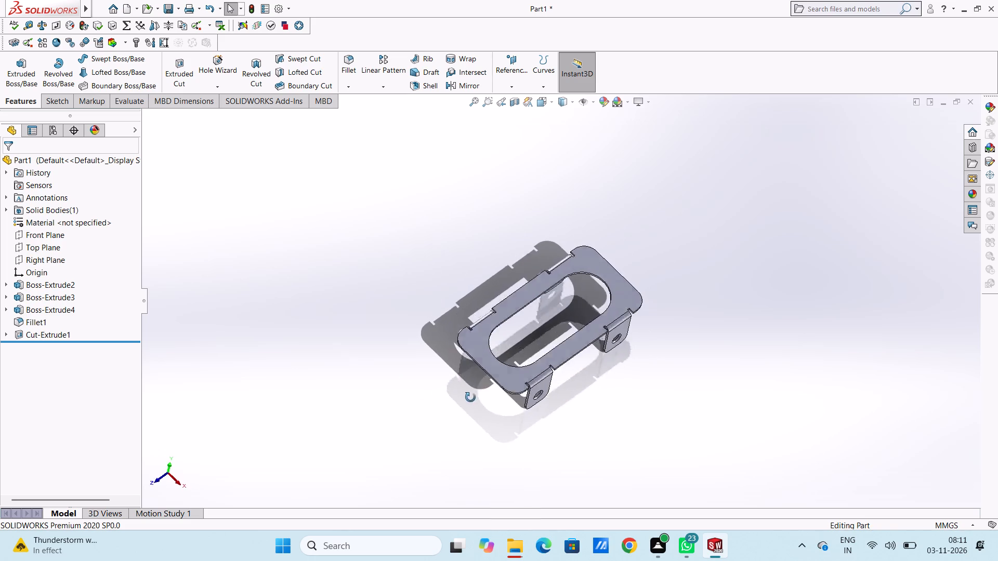
{"action": "middle_click_drag", "start_coordinate": [470, 397], "coordinate": [497, 412]}
{"action": "middle_click_drag", "start_coordinate": [381, 372], "coordinate": [313, 300]}
{"action": "middle_click_drag", "start_coordinate": [358, 345], "coordinate": [390, 323]}
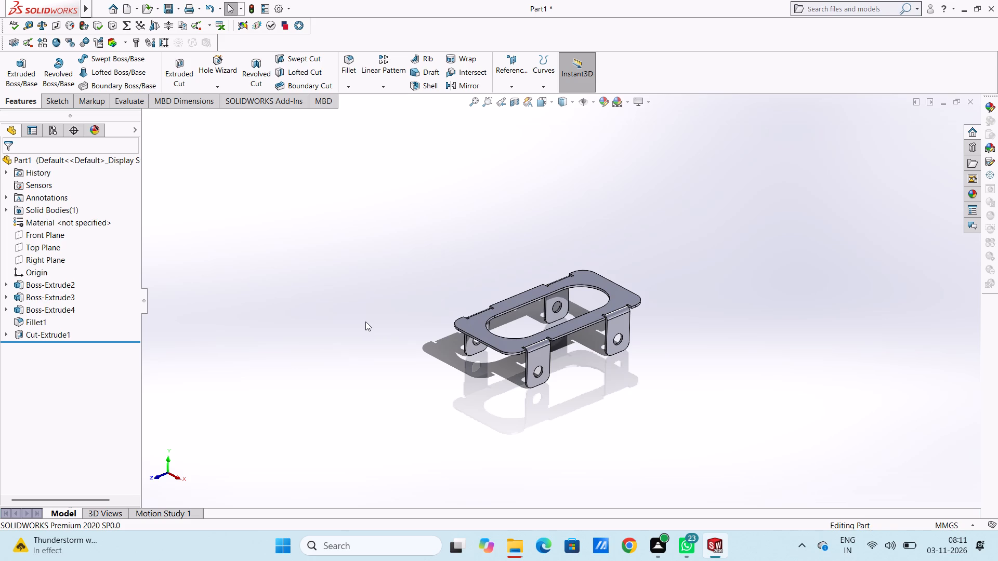
{"action": "key", "text": "ctrl+7"}
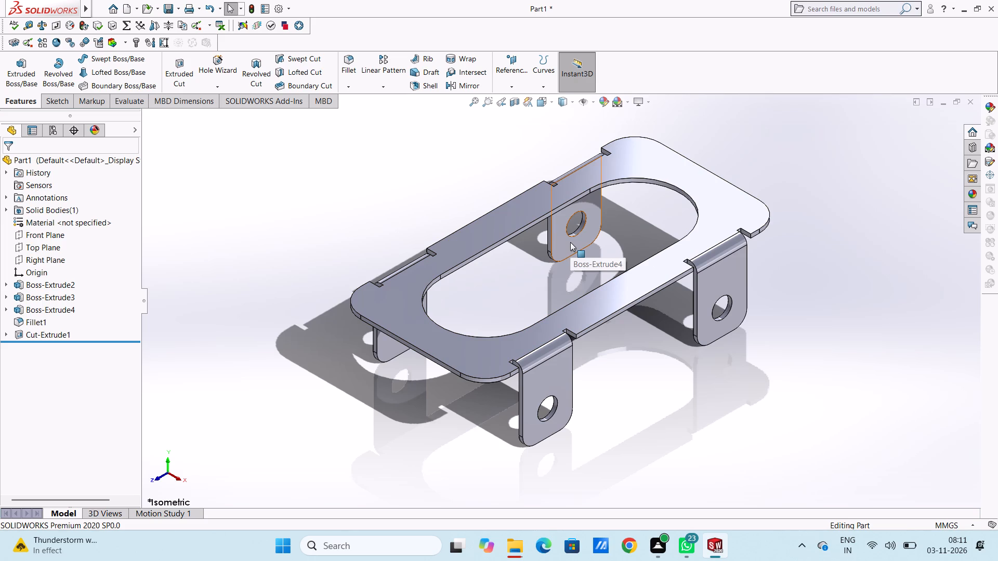
{"action": "scroll", "coordinate": [543, 252], "scroll_direction": "up", "scroll_amount": 4}
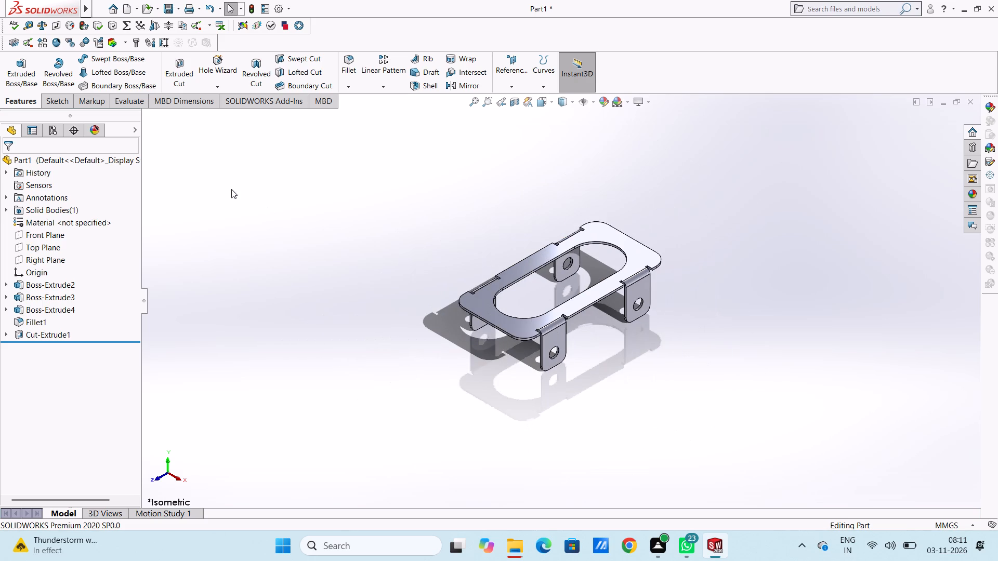
Colour the whole part orange-brown with RGB values 200, 99, 0.
{"action": "left_click", "coordinate": [363, 178]}
{"action": "left_click", "coordinate": [603, 104]}
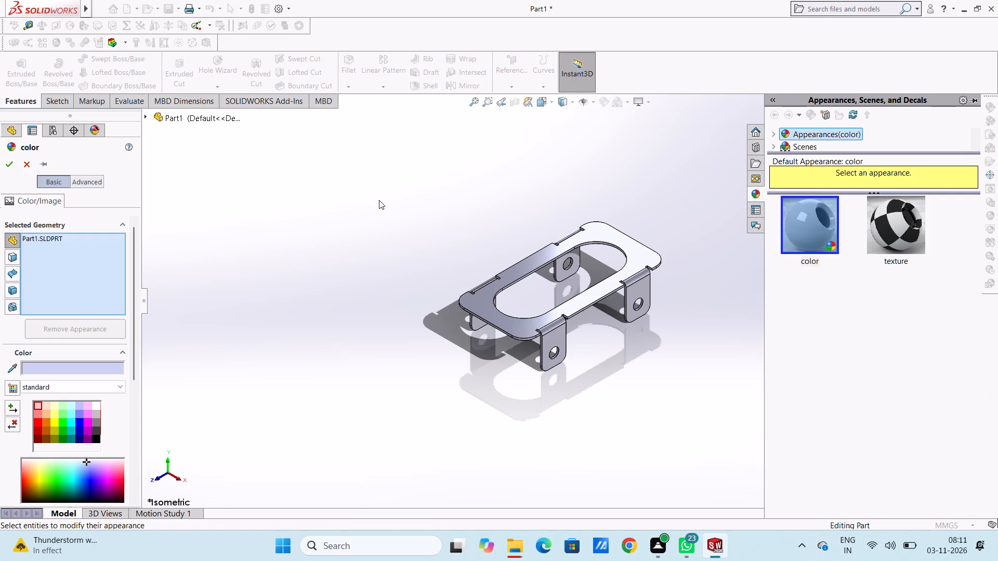
{"action": "left_click", "coordinate": [41, 418]}
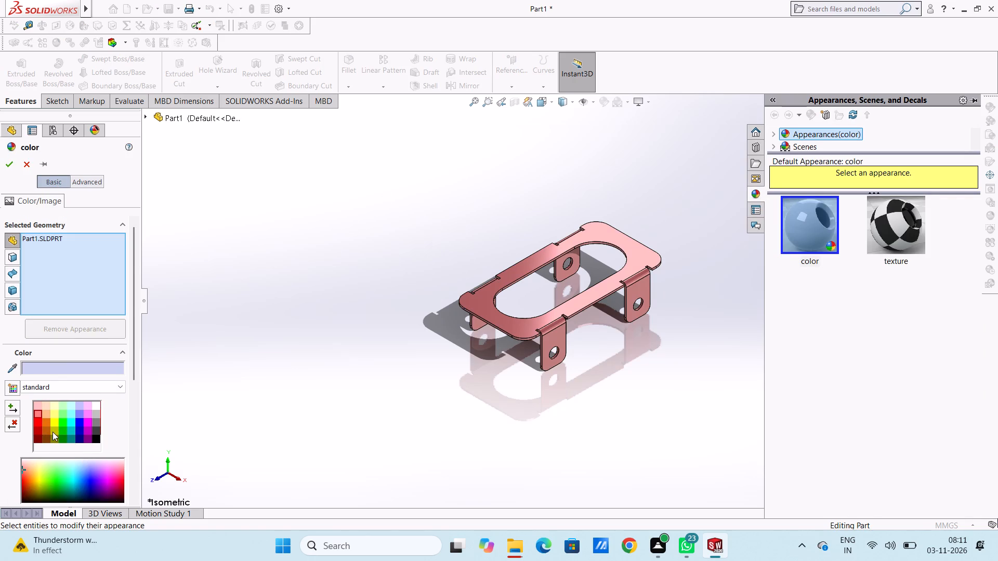
{"action": "scroll", "coordinate": [52, 432], "scroll_direction": "down", "scroll_amount": 2}
{"action": "left_click", "coordinate": [80, 391]}
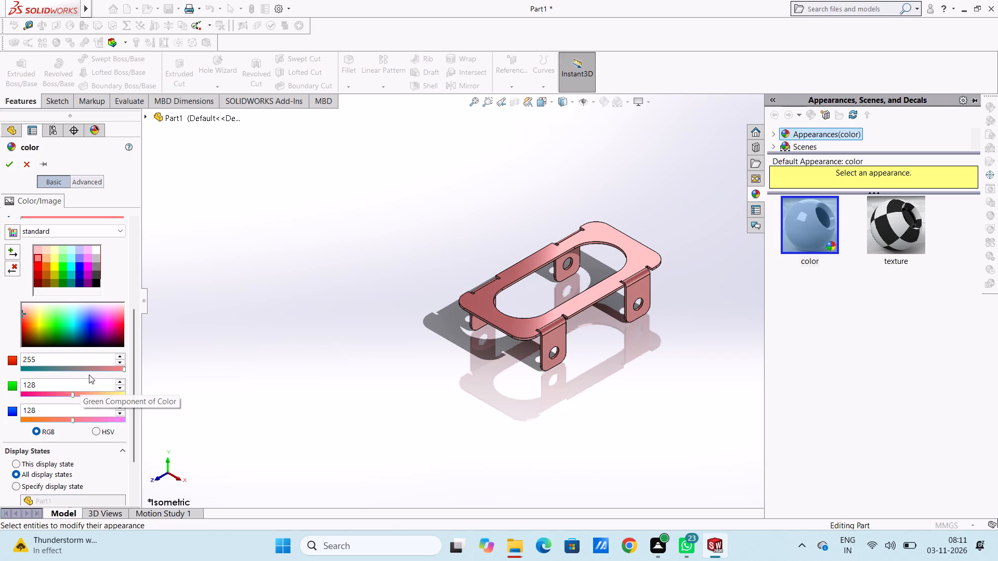
{"action": "left_click", "coordinate": [110, 332]}
{"action": "left_click", "coordinate": [113, 338]}
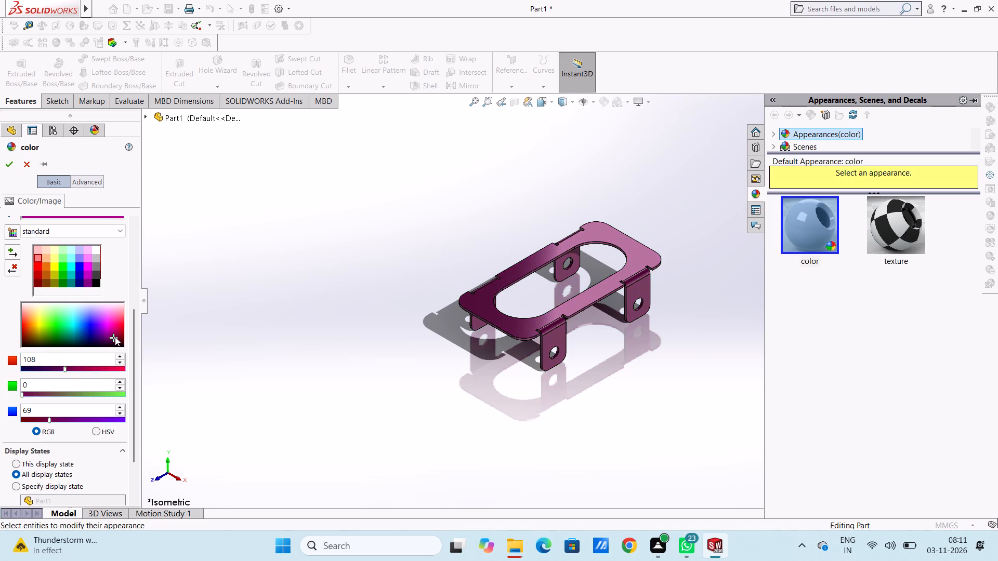
{"action": "left_click", "coordinate": [116, 337]}
{"action": "left_click", "coordinate": [116, 331]}
{"action": "left_click", "coordinate": [116, 328]}
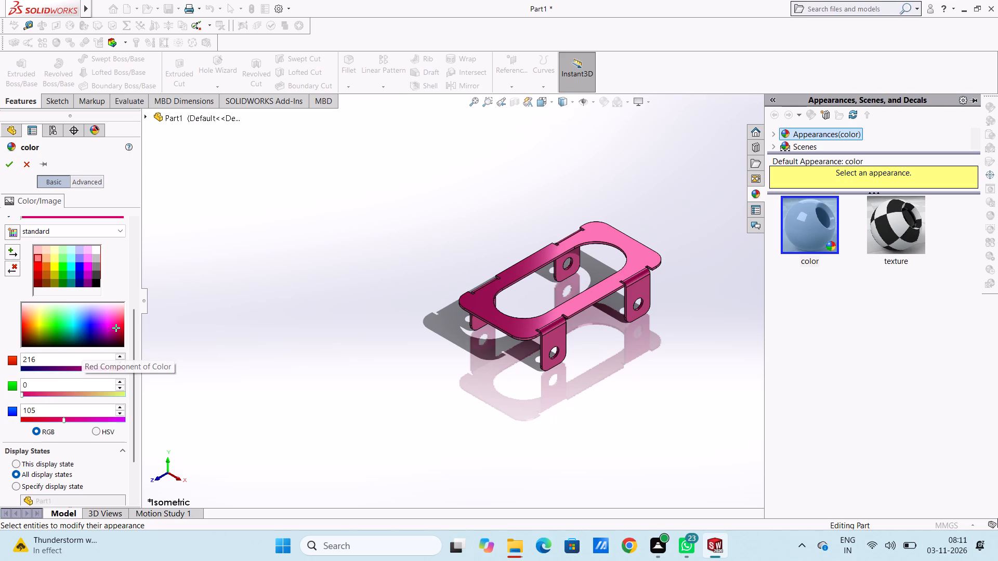
{"action": "left_click", "coordinate": [29, 325]}
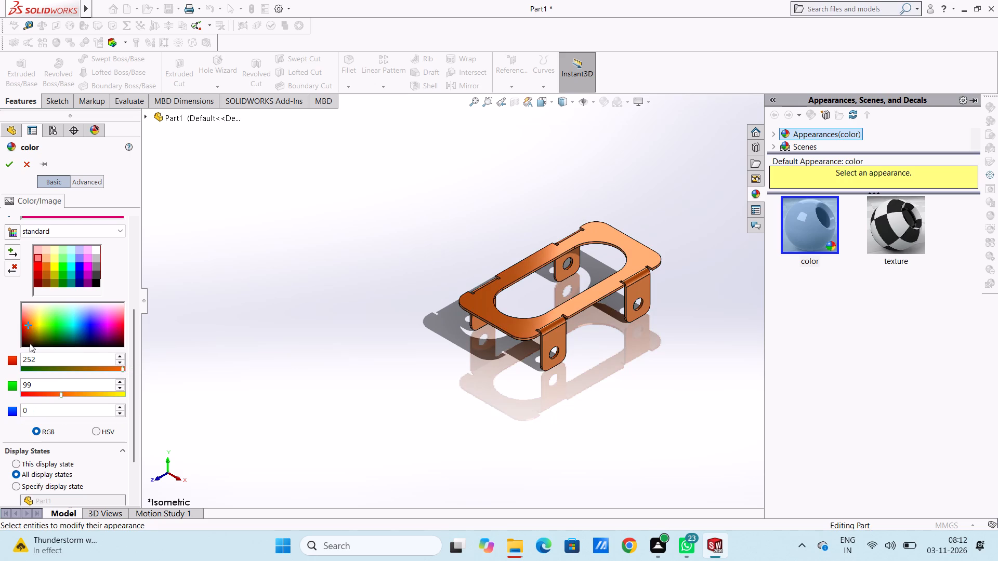
{"action": "left_click", "coordinate": [95, 368]}
{"action": "left_click", "coordinate": [102, 367]}
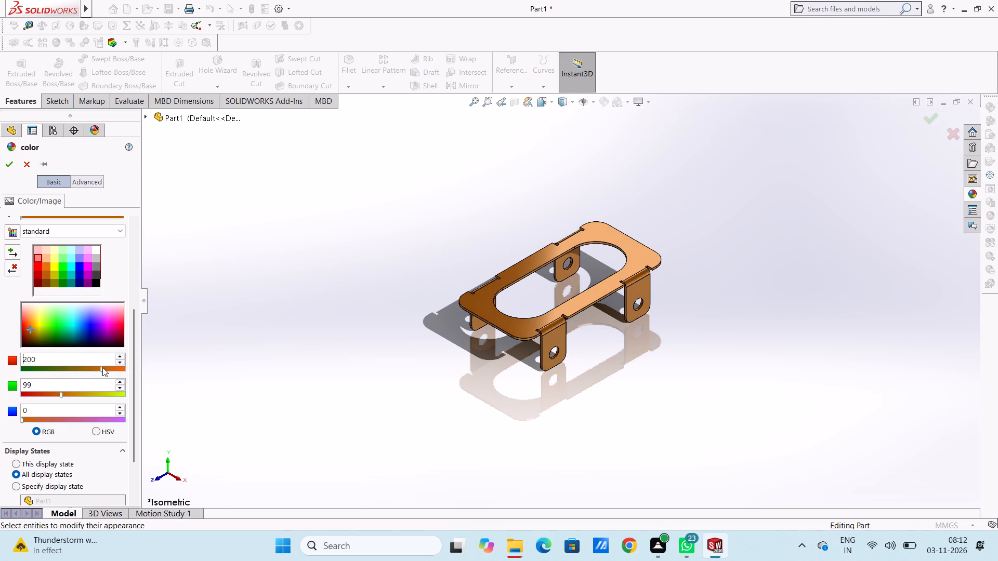
{"action": "left_click", "coordinate": [103, 367]}
{"action": "left_click", "coordinate": [9, 164]}
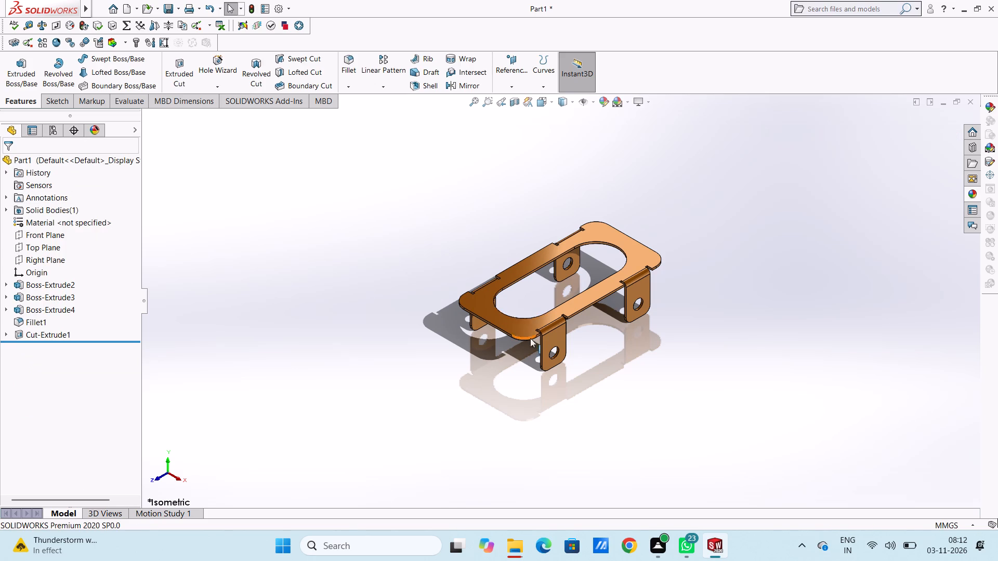
Apply the chromium plate metal appearance to only the inner face of the hole in the nearest tab.
{"action": "scroll", "coordinate": [546, 329], "scroll_direction": "down", "scroll_amount": 4}
{"action": "middle_click_drag", "start_coordinate": [586, 342], "coordinate": [586, 310]}
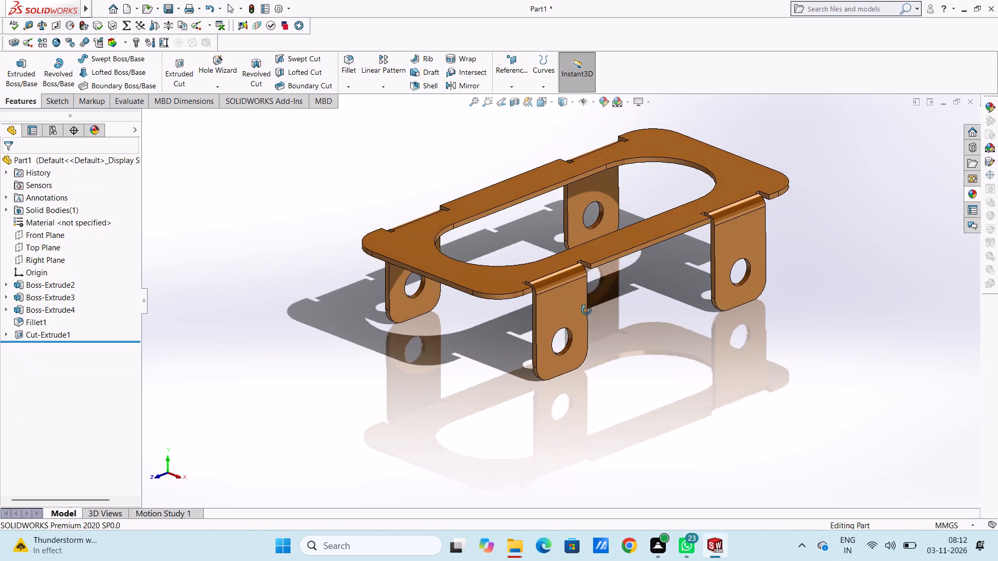
{"action": "middle_click_drag", "start_coordinate": [586, 310], "coordinate": [590, 310]}
{"action": "scroll", "coordinate": [570, 340], "scroll_direction": "down", "scroll_amount": 5}
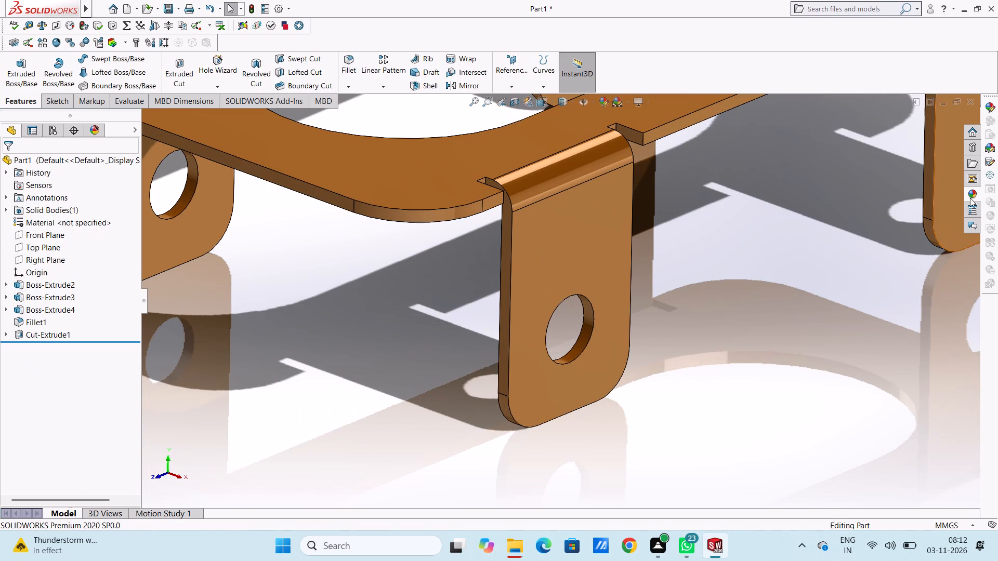
{"action": "left_click", "coordinate": [971, 192]}
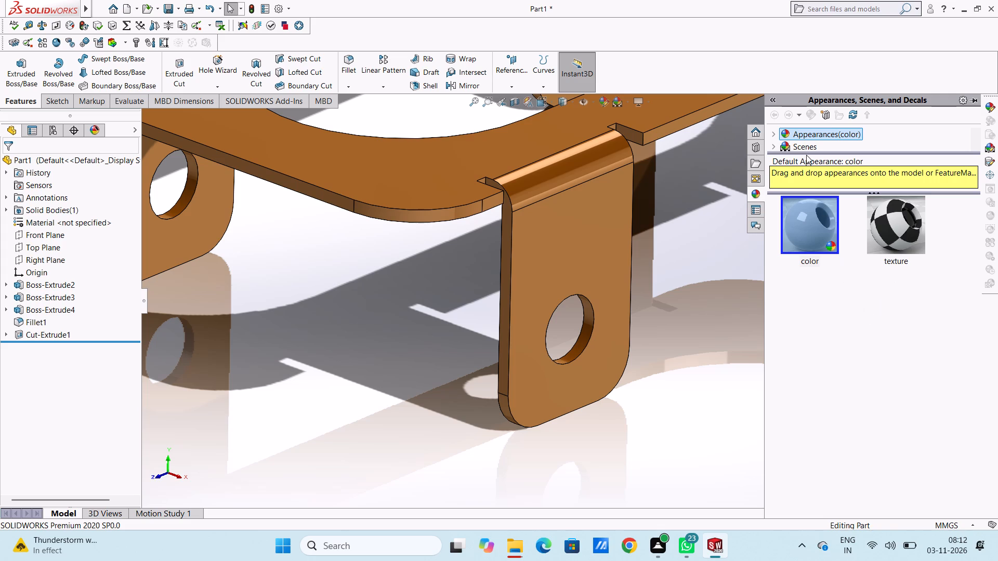
{"action": "left_click_drag", "start_coordinate": [807, 152], "coordinate": [812, 275]}
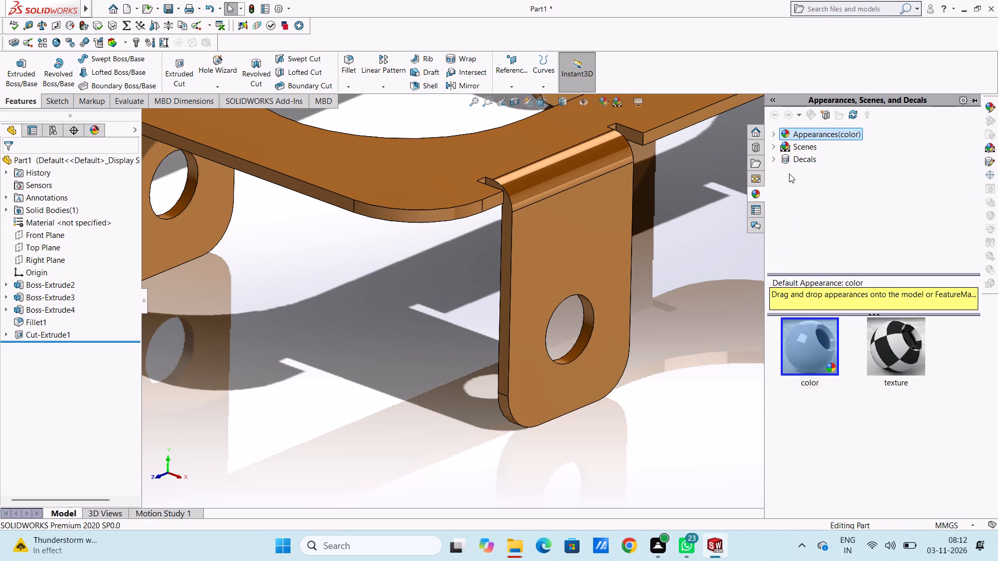
{"action": "left_click", "coordinate": [772, 132]}
{"action": "left_click", "coordinate": [815, 160]}
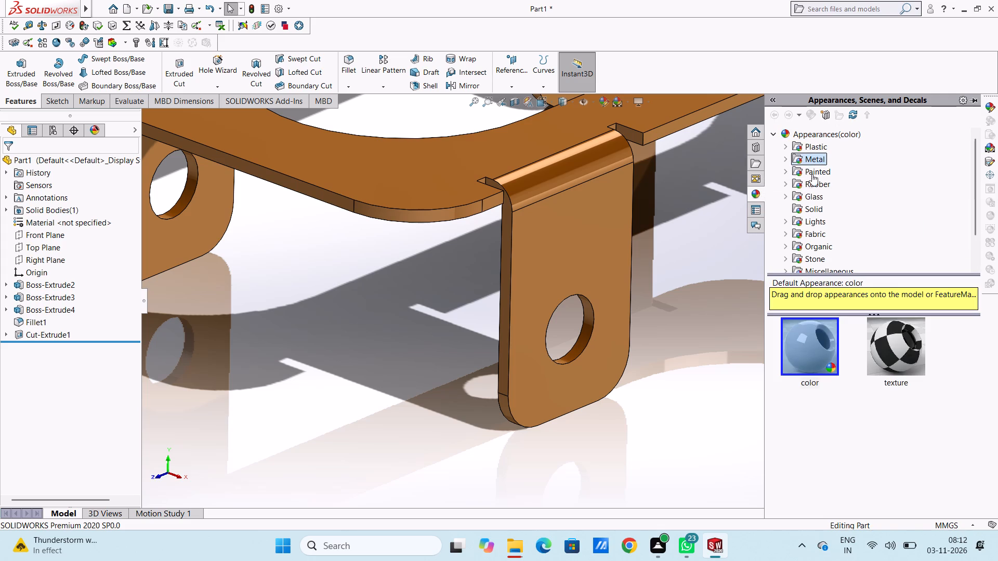
{"action": "scroll", "coordinate": [553, 337], "scroll_direction": "down", "scroll_amount": 4}
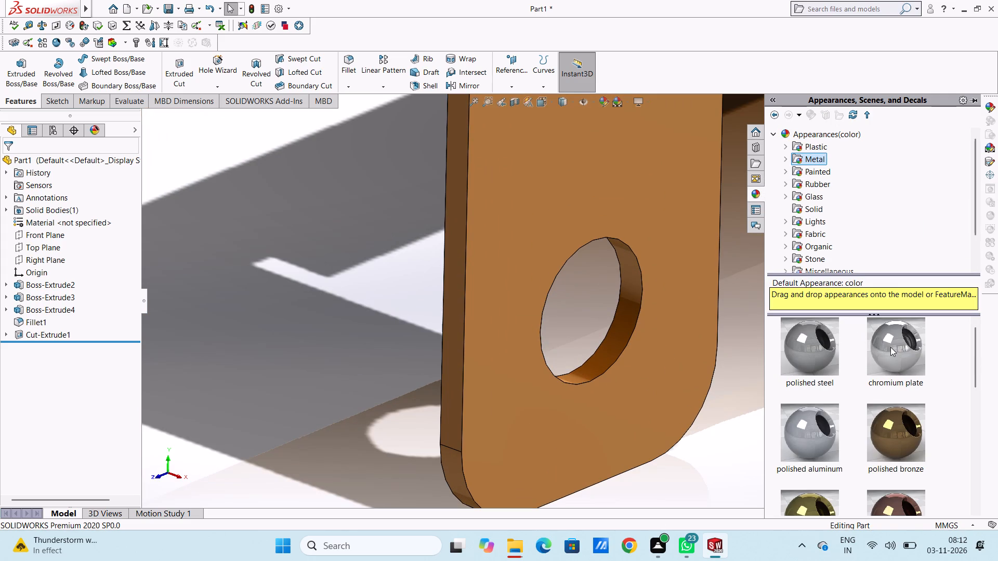
{"action": "left_click_drag", "start_coordinate": [890, 346], "coordinate": [625, 282]}
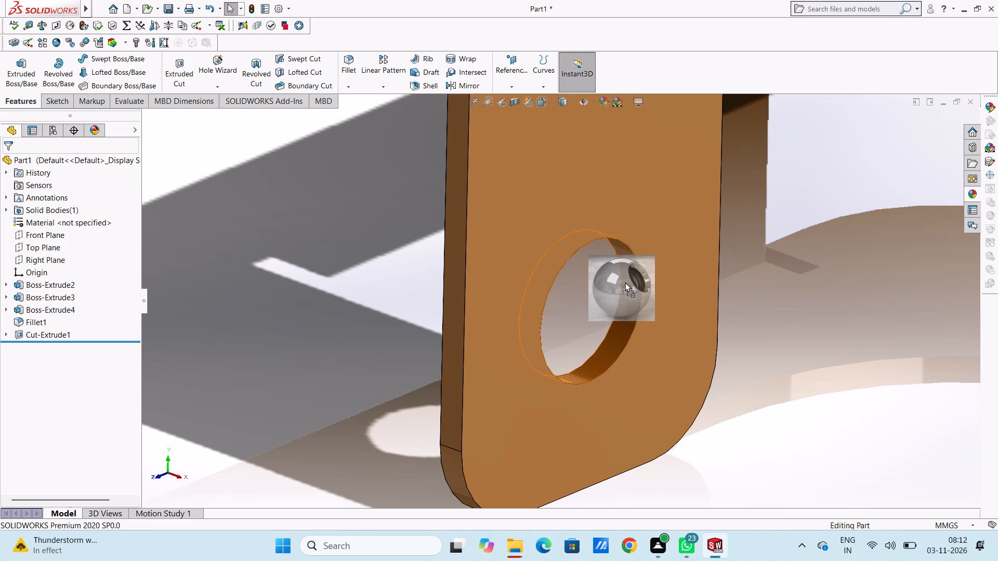
{"action": "left_click_drag", "start_coordinate": [625, 282], "coordinate": [625, 282]}
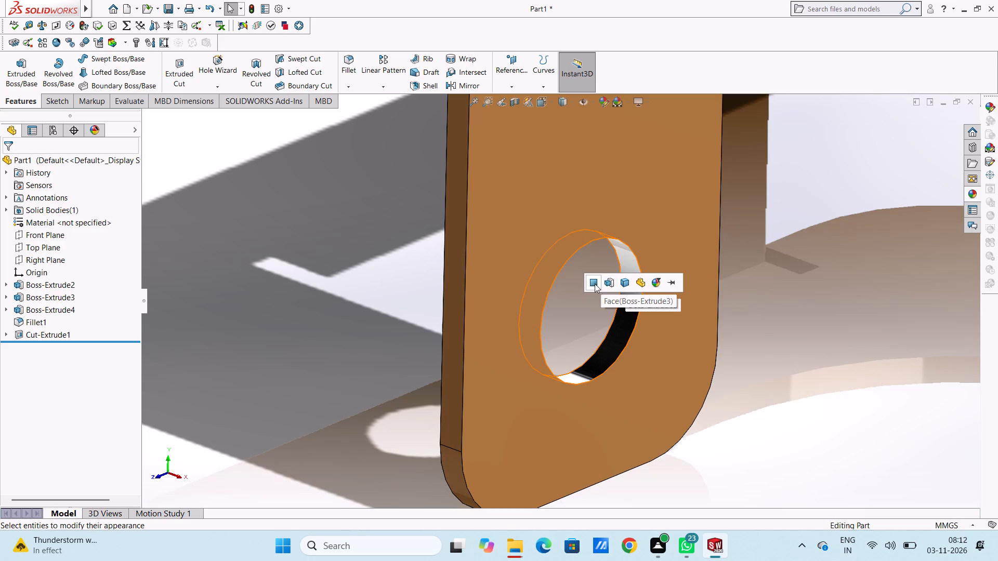
{"action": "left_click", "coordinate": [592, 283]}
Apply the chromium plate appearance to the hole's inner face in the other tab on the same long side.
{"action": "scroll", "coordinate": [589, 292], "scroll_direction": "up", "scroll_amount": 10}
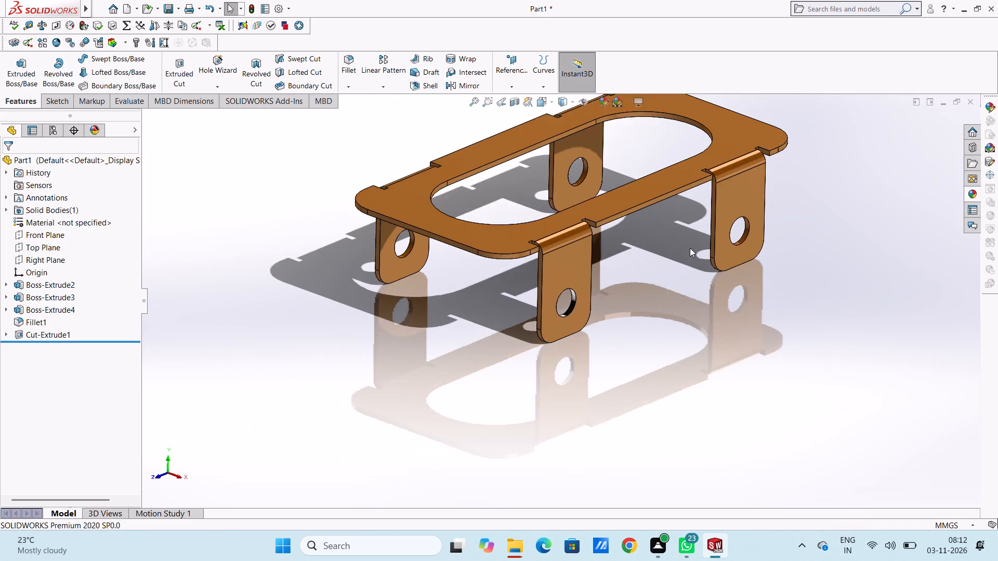
{"action": "scroll", "coordinate": [704, 248], "scroll_direction": "down", "scroll_amount": 10}
{"action": "scroll", "coordinate": [651, 188], "scroll_direction": "up", "scroll_amount": 4}
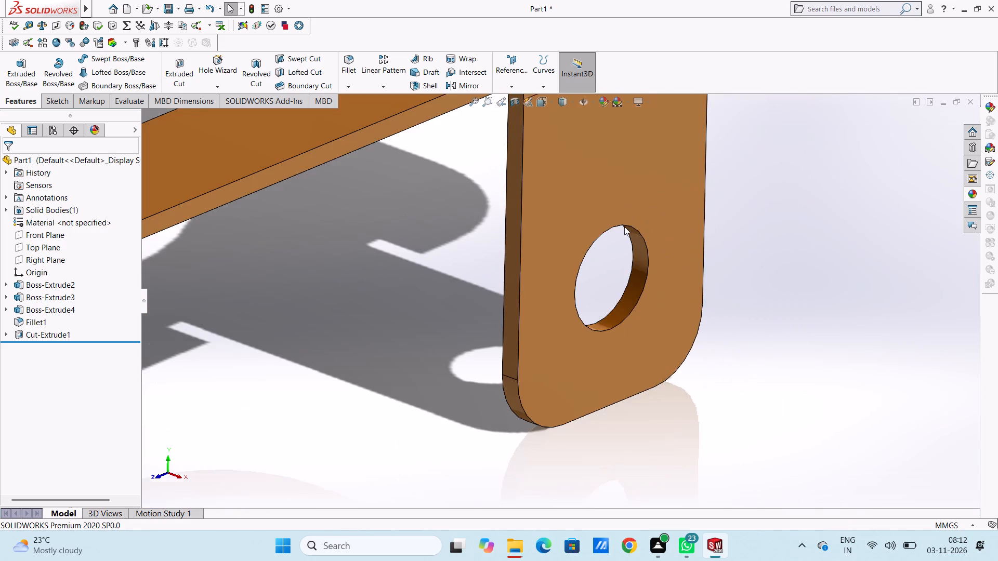
{"action": "scroll", "coordinate": [621, 235], "scroll_direction": "down", "scroll_amount": 4}
{"action": "scroll", "coordinate": [504, 306], "scroll_direction": "down", "scroll_amount": 2}
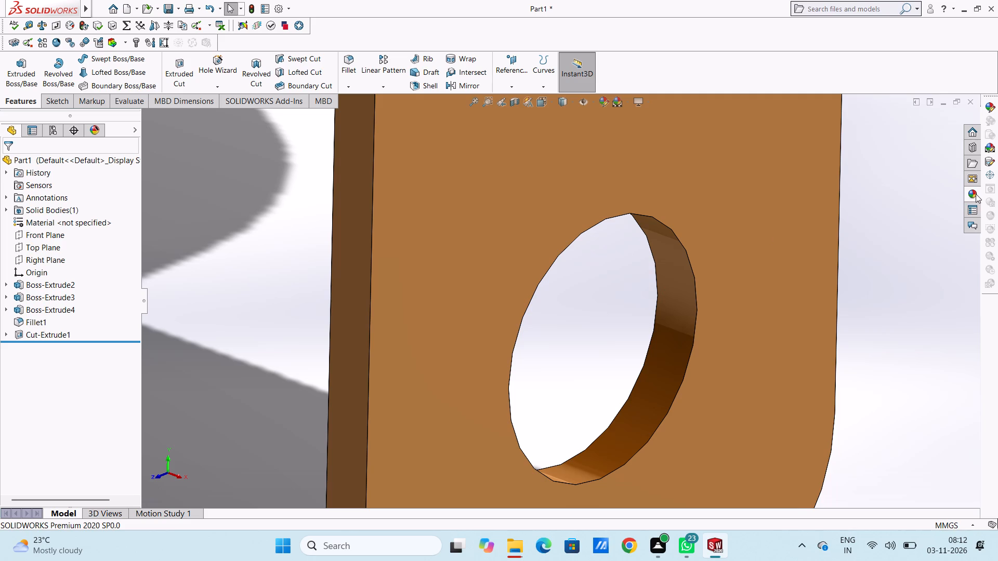
{"action": "left_click_drag", "start_coordinate": [976, 193], "coordinate": [968, 195]}
{"action": "left_click_drag", "start_coordinate": [889, 342], "coordinate": [686, 346]}
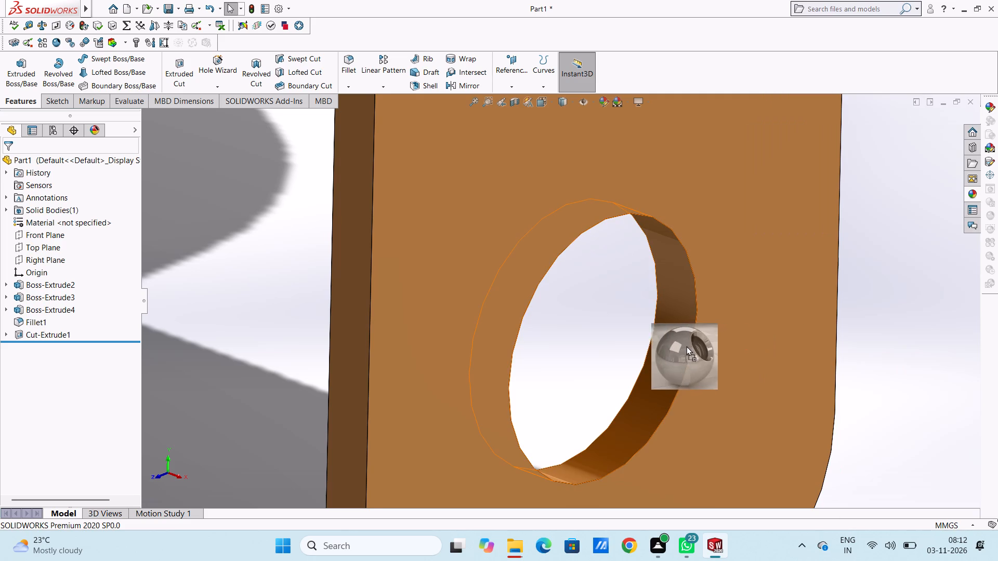
{"action": "left_click_drag", "start_coordinate": [686, 346], "coordinate": [674, 312]}
{"action": "left_click", "coordinate": [674, 312]}
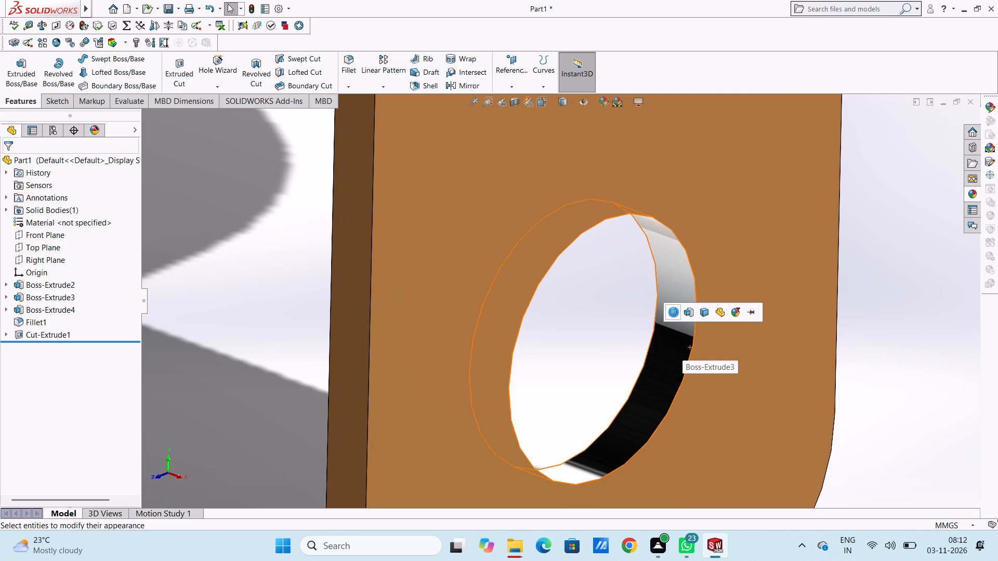
Apply chromium plate to the inner hole face of the opposite long side's tab, nearest the plate's front-left end.
{"action": "scroll", "coordinate": [789, 322], "scroll_direction": "up", "scroll_amount": 11}
{"action": "scroll", "coordinate": [615, 305], "scroll_direction": "up", "scroll_amount": 4}
{"action": "scroll", "coordinate": [434, 338], "scroll_direction": "down", "scroll_amount": 3}
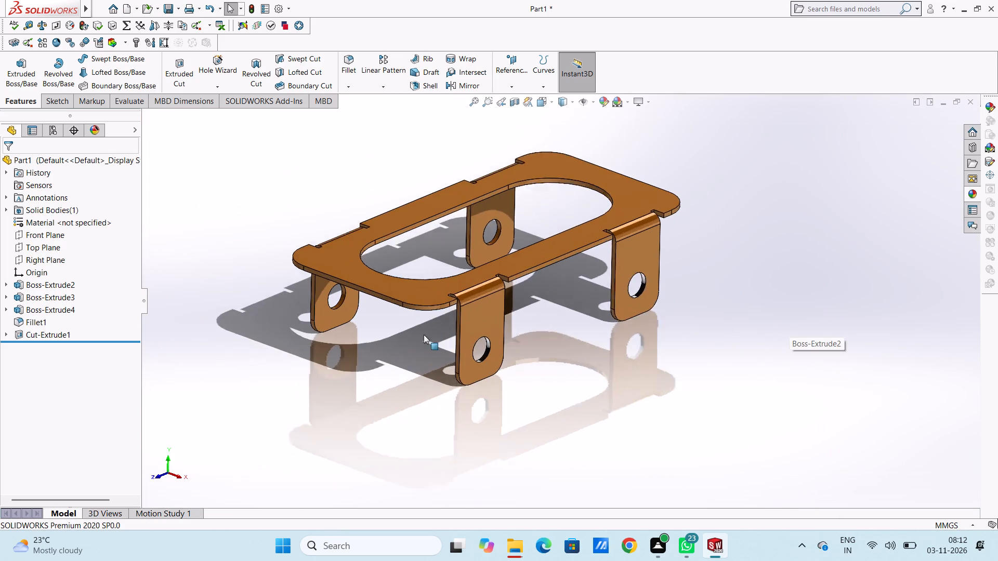
{"action": "scroll", "coordinate": [424, 335], "scroll_direction": "down", "scroll_amount": 2}
{"action": "scroll", "coordinate": [349, 296], "scroll_direction": "up", "scroll_amount": 4}
{"action": "scroll", "coordinate": [429, 279], "scroll_direction": "down", "scroll_amount": 6}
{"action": "scroll", "coordinate": [521, 262], "scroll_direction": "down", "scroll_amount": 5}
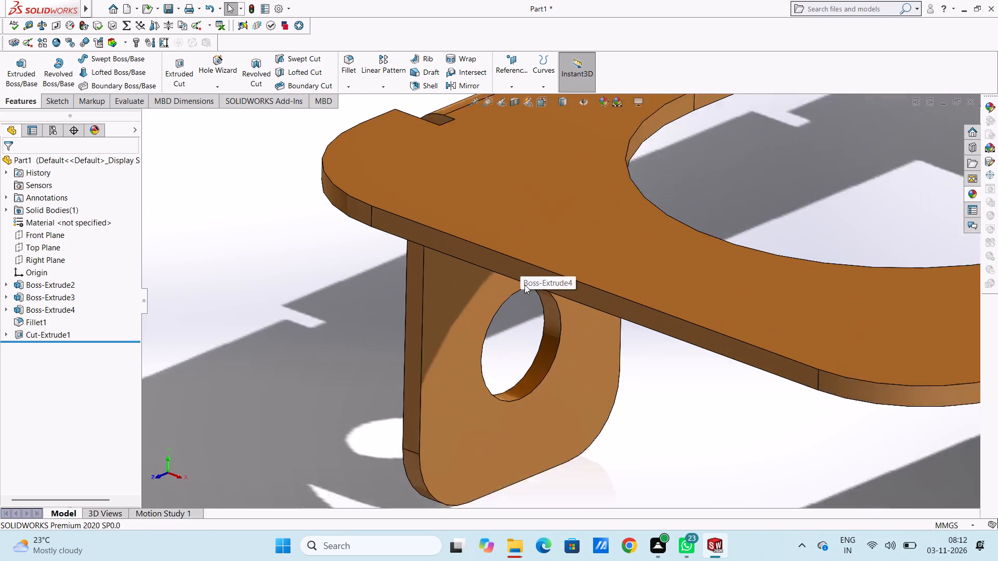
{"action": "scroll", "coordinate": [526, 299], "scroll_direction": "down", "scroll_amount": 4}
{"action": "left_click", "coordinate": [973, 190]}
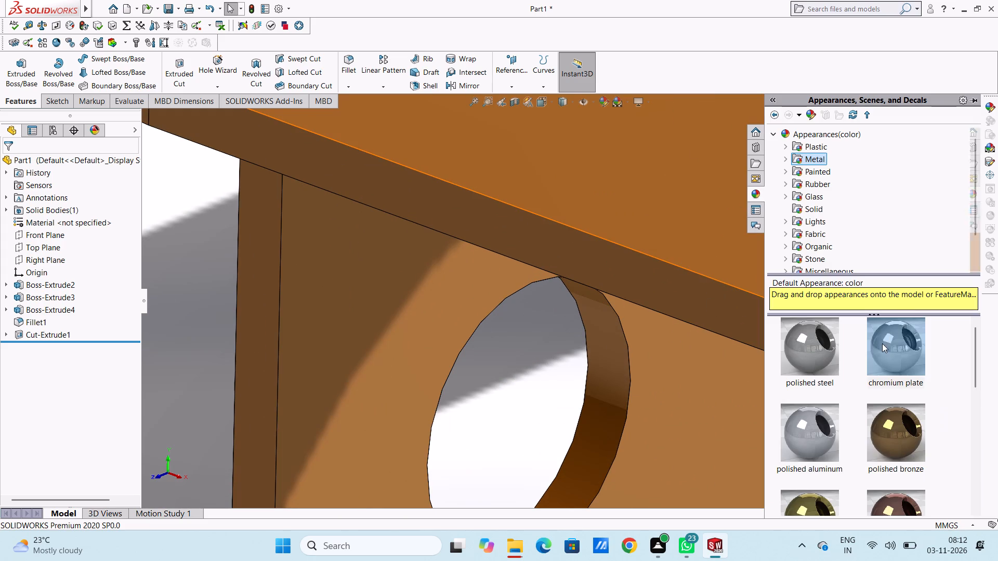
{"action": "left_click_drag", "start_coordinate": [893, 340], "coordinate": [596, 369]}
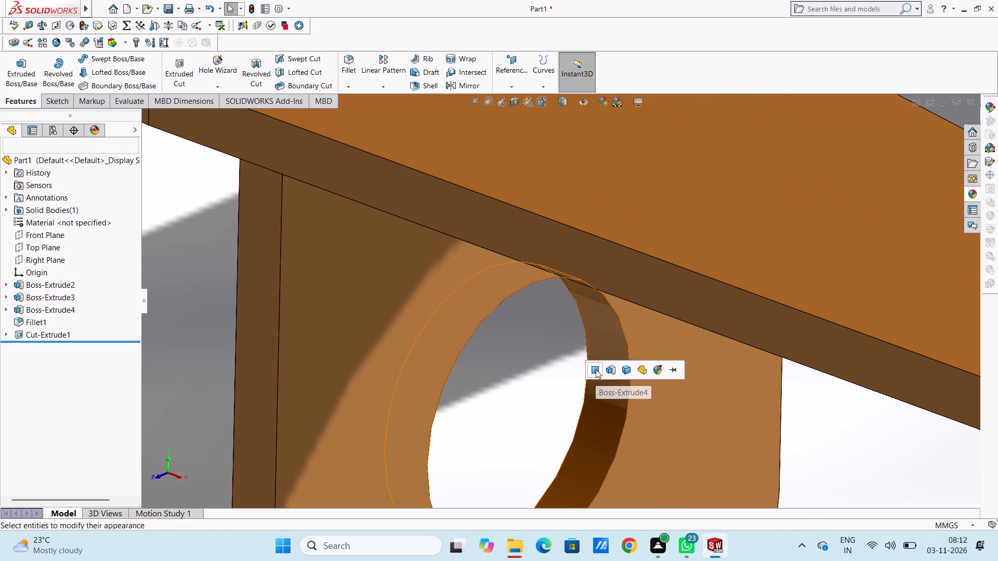
{"action": "left_click", "coordinate": [596, 369]}
Apply the chromium plate appearance to the inner hole face of the remaining tab on the opposite long side.
{"action": "scroll", "coordinate": [707, 300], "scroll_direction": "up", "scroll_amount": 5}
{"action": "scroll", "coordinate": [717, 253], "scroll_direction": "up", "scroll_amount": 5}
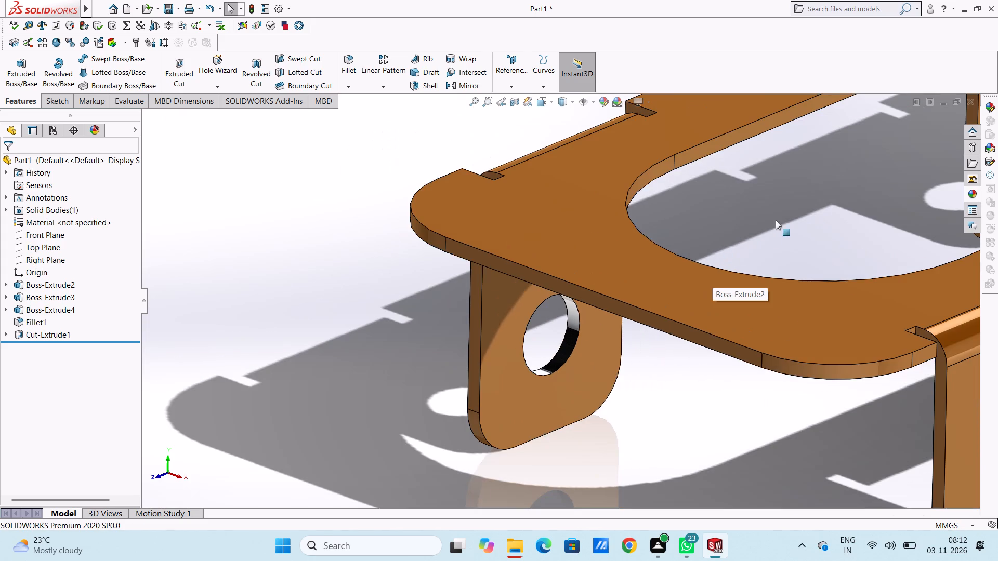
{"action": "scroll", "coordinate": [776, 219], "scroll_direction": "up", "scroll_amount": 4}
{"action": "scroll", "coordinate": [773, 220], "scroll_direction": "down", "scroll_amount": 6}
{"action": "scroll", "coordinate": [485, 312], "scroll_direction": "down", "scroll_amount": 6}
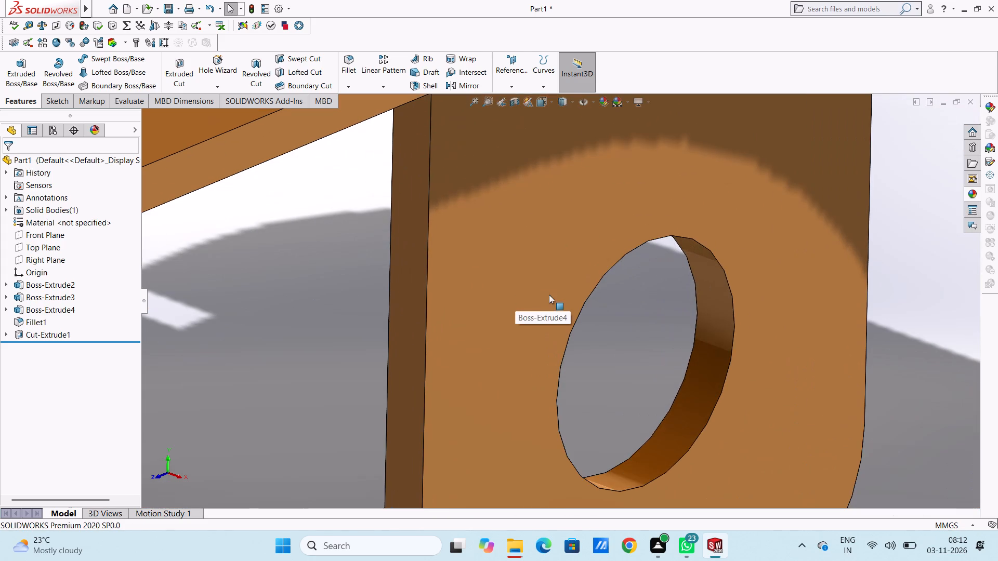
{"action": "scroll", "coordinate": [705, 333], "scroll_direction": "down", "scroll_amount": 2}
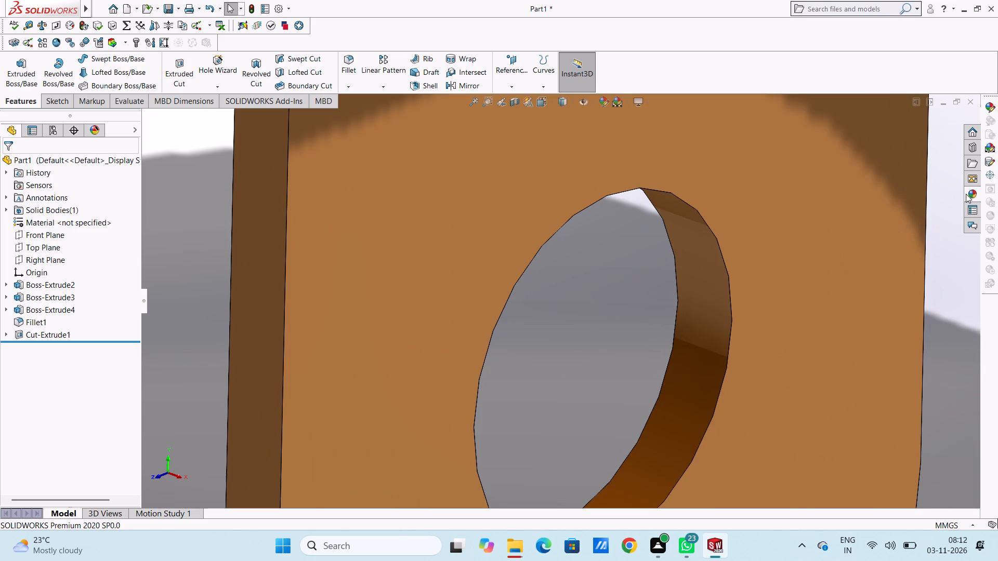
{"action": "left_click", "coordinate": [966, 194]}
{"action": "left_click_drag", "start_coordinate": [888, 341], "coordinate": [689, 303]}
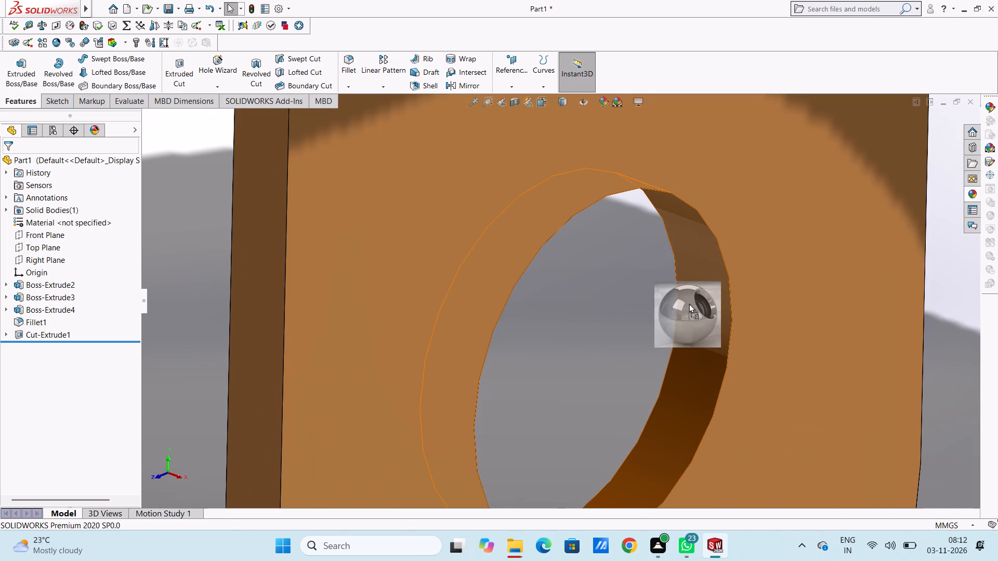
{"action": "left_click_drag", "start_coordinate": [689, 303], "coordinate": [707, 301]}
{"action": "left_click", "coordinate": [707, 301]}
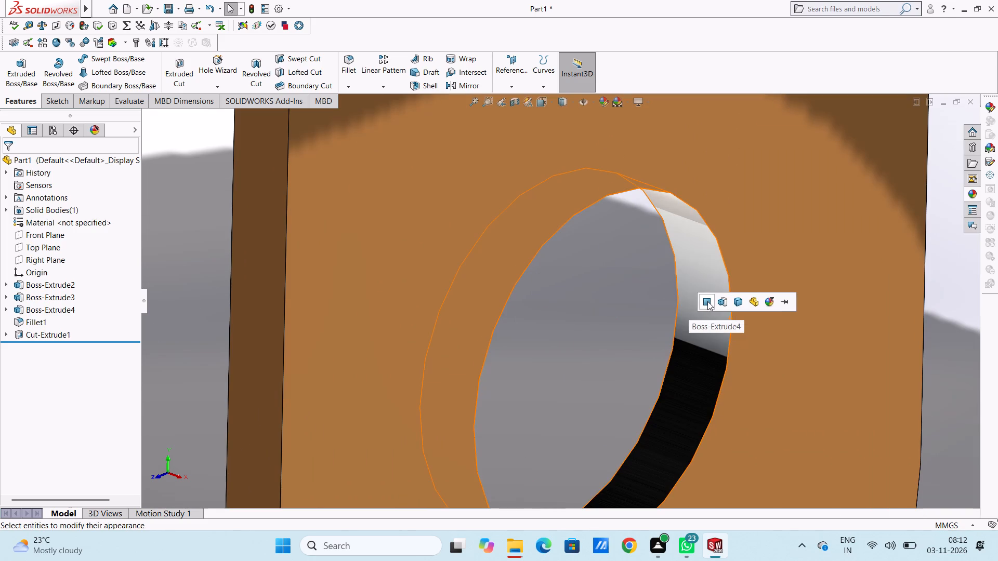
Apply polished steel to the plate's side wall, perpendicular to the long edge, in the nearest tab's relief notch facing mid-plate.
{"action": "scroll", "coordinate": [804, 344], "scroll_direction": "up", "scroll_amount": 17}
{"action": "scroll", "coordinate": [679, 389], "scroll_direction": "down", "scroll_amount": 1}
{"action": "scroll", "coordinate": [546, 373], "scroll_direction": "down", "scroll_amount": 4}
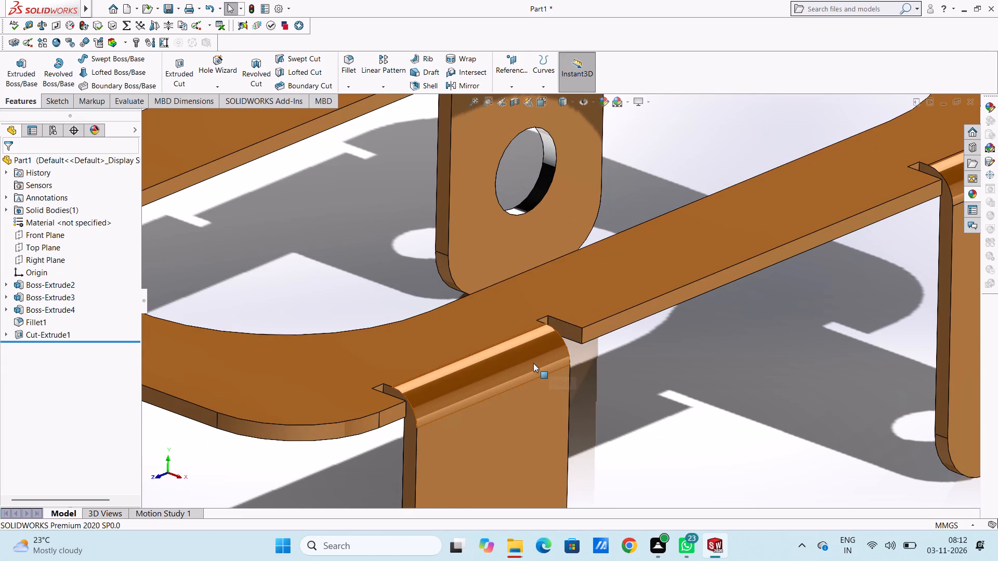
{"action": "scroll", "coordinate": [533, 363], "scroll_direction": "up", "scroll_amount": 4}
{"action": "middle_click_drag", "start_coordinate": [531, 363], "coordinate": [535, 390]}
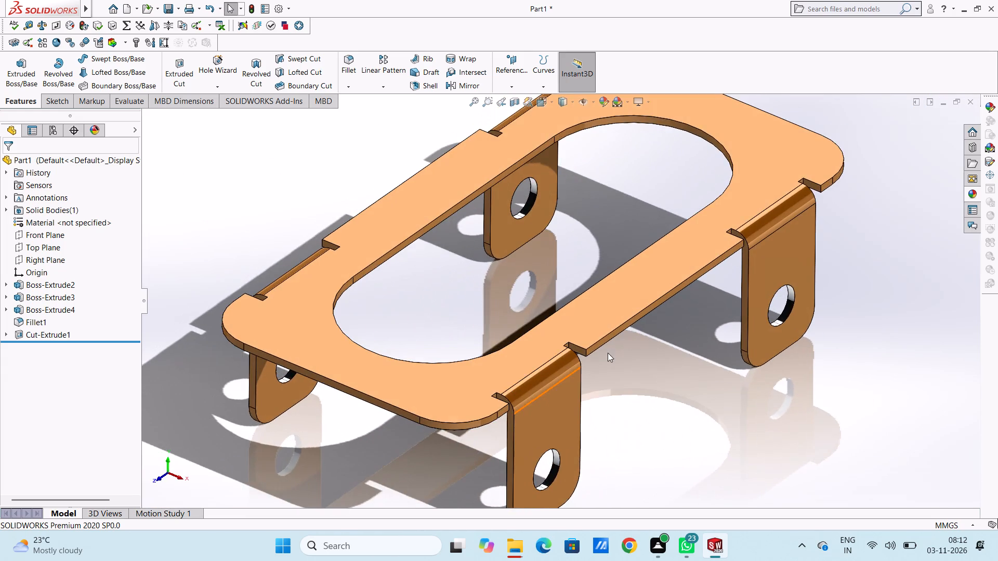
{"action": "scroll", "coordinate": [611, 349], "scroll_direction": "down", "scroll_amount": 5}
{"action": "scroll", "coordinate": [523, 315], "scroll_direction": "down", "scroll_amount": 8}
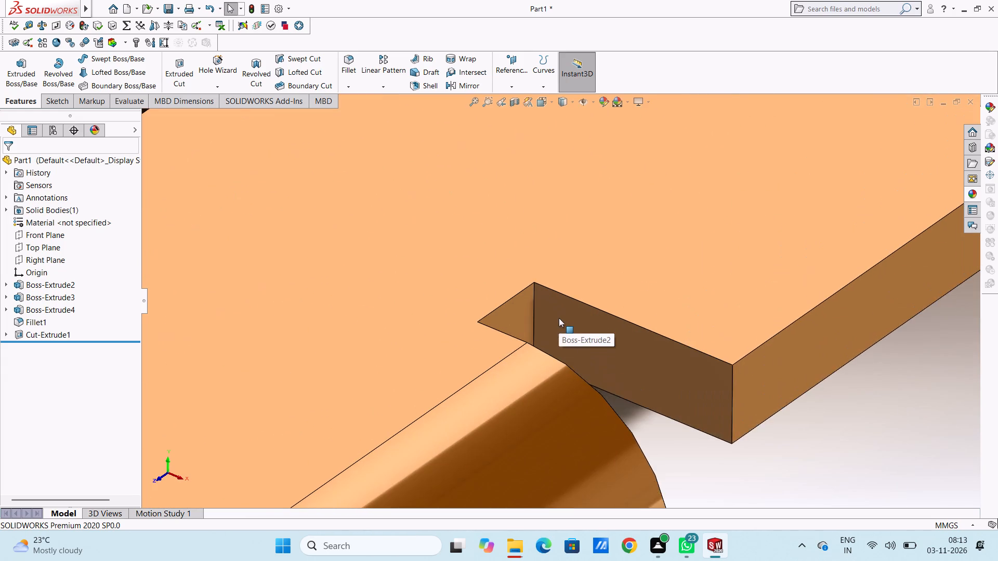
{"action": "scroll", "coordinate": [559, 318], "scroll_direction": "down", "scroll_amount": 2}
{"action": "left_click", "coordinate": [975, 191]}
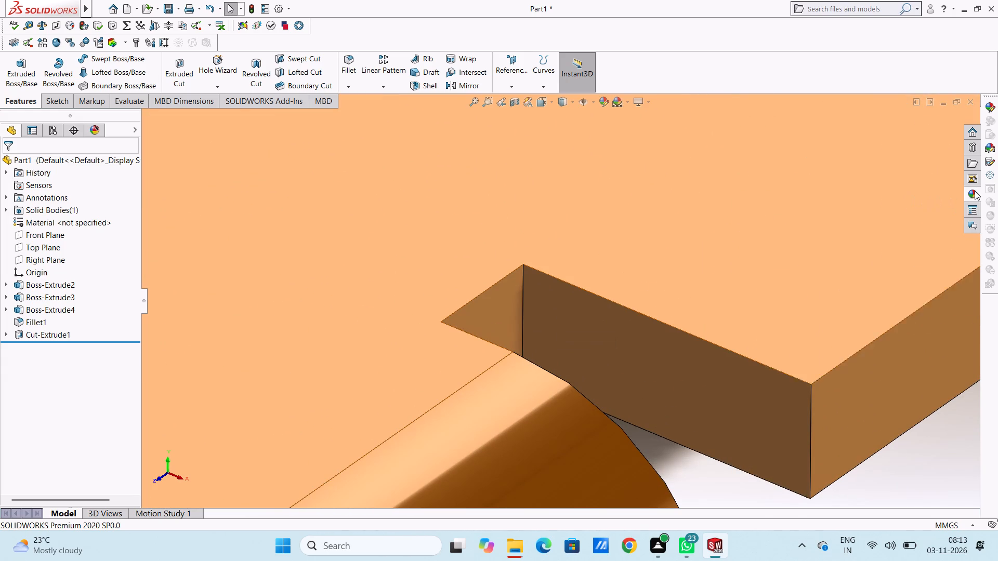
{"action": "left_click_drag", "start_coordinate": [815, 345], "coordinate": [678, 343]}
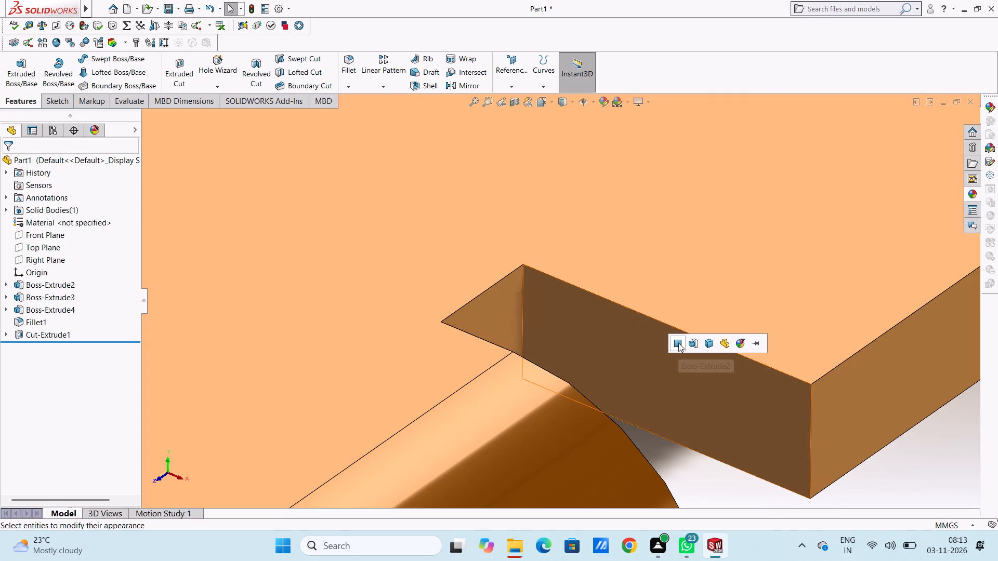
{"action": "left_click", "coordinate": [678, 343]}
Apply polished steel to the short inner end face of the same mid-plate relief notch beside the nearest tab.
{"action": "scroll", "coordinate": [594, 330], "scroll_direction": "down", "scroll_amount": 1}
{"action": "middle_click_drag", "start_coordinate": [566, 351], "coordinate": [545, 372]}
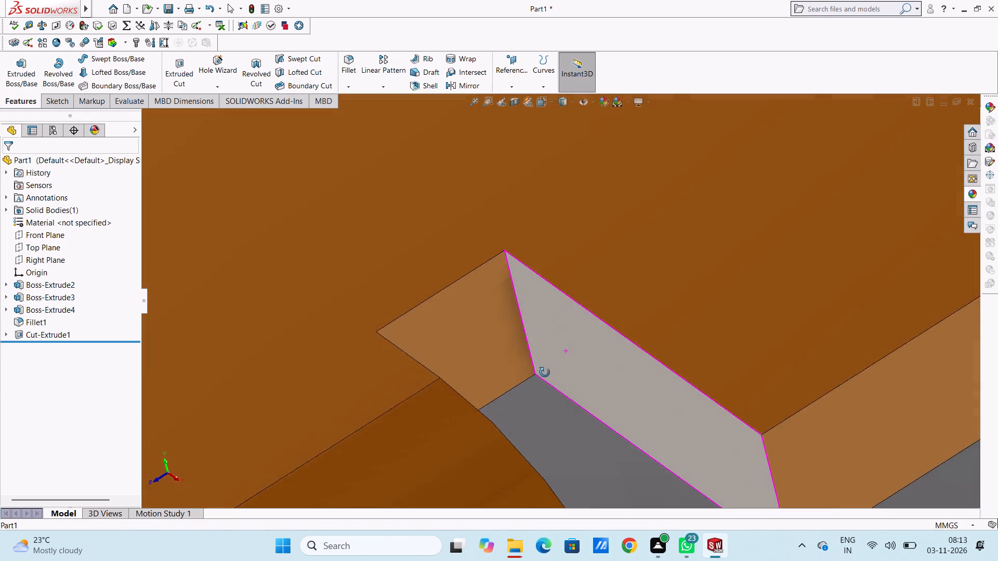
{"action": "middle_click_drag", "start_coordinate": [545, 372], "coordinate": [549, 379]}
{"action": "scroll", "coordinate": [438, 356], "scroll_direction": "down", "scroll_amount": 1}
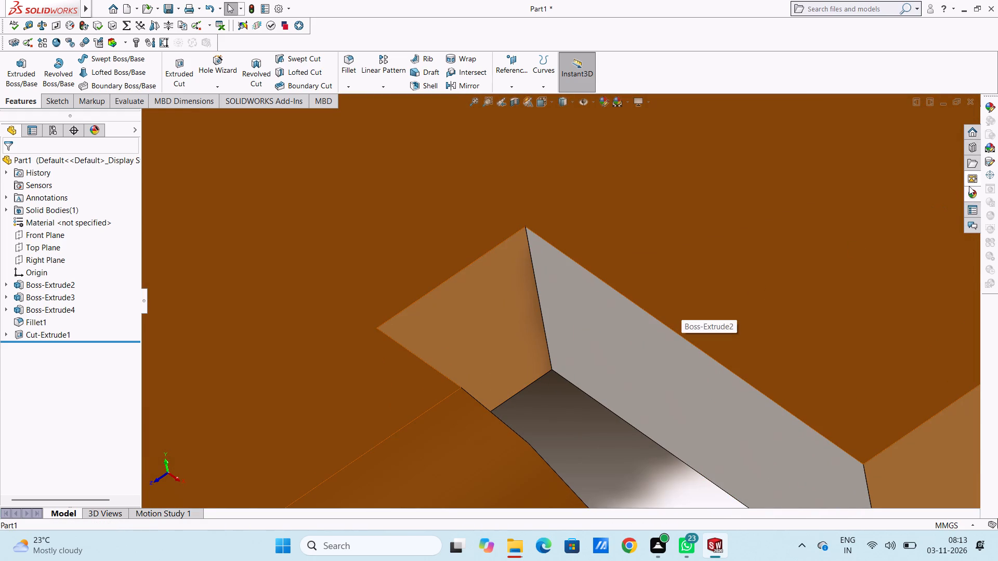
{"action": "left_click", "coordinate": [969, 186]}
{"action": "left_click", "coordinate": [969, 195]}
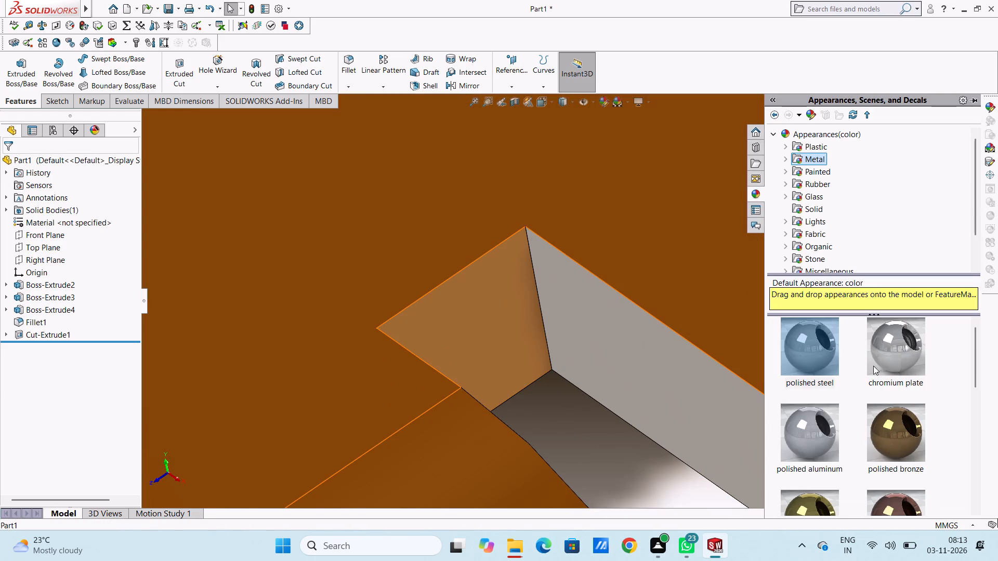
{"action": "left_click_drag", "start_coordinate": [818, 350], "coordinate": [521, 329]}
{"action": "left_click", "coordinate": [521, 329]}
Apply polished steel to the short inner end face of the nearest tab's other relief notch, beside the plate's rounded corner.
{"action": "scroll", "coordinate": [605, 380], "scroll_direction": "up", "scroll_amount": 3}
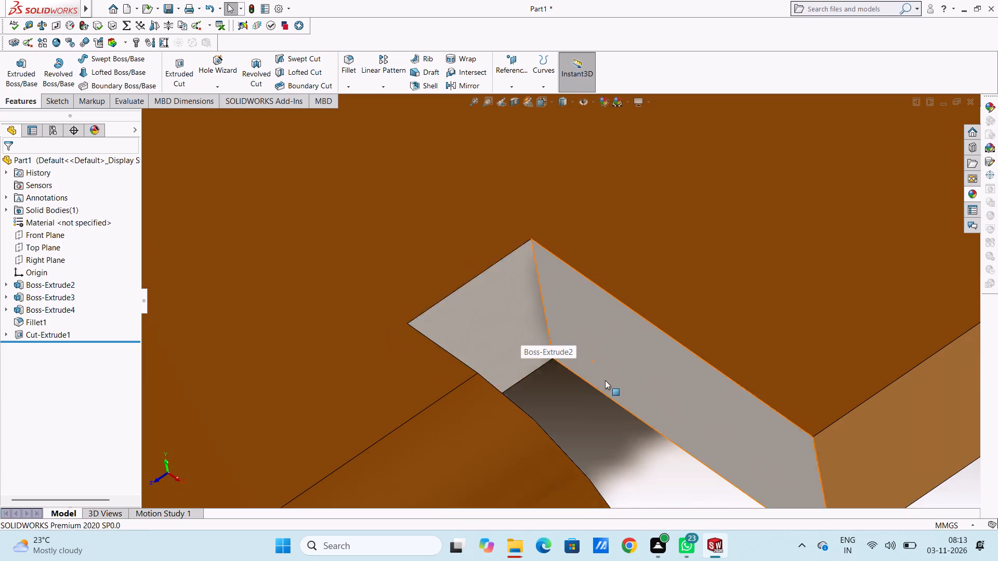
{"action": "scroll", "coordinate": [605, 380], "scroll_direction": "up", "scroll_amount": 17}
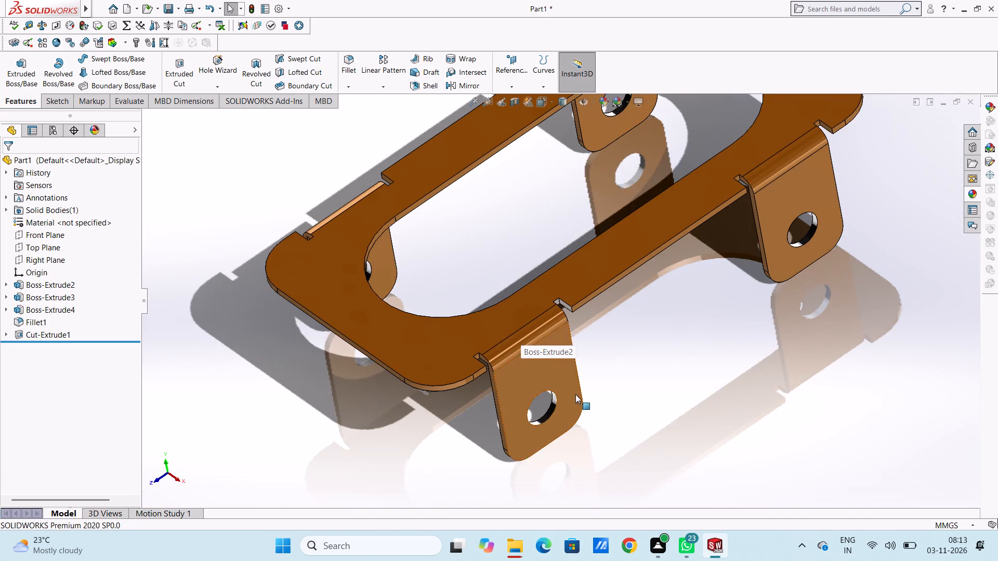
{"action": "middle_click_drag", "start_coordinate": [574, 393], "coordinate": [579, 357]}
{"action": "scroll", "coordinate": [498, 337], "scroll_direction": "down", "scroll_amount": 9}
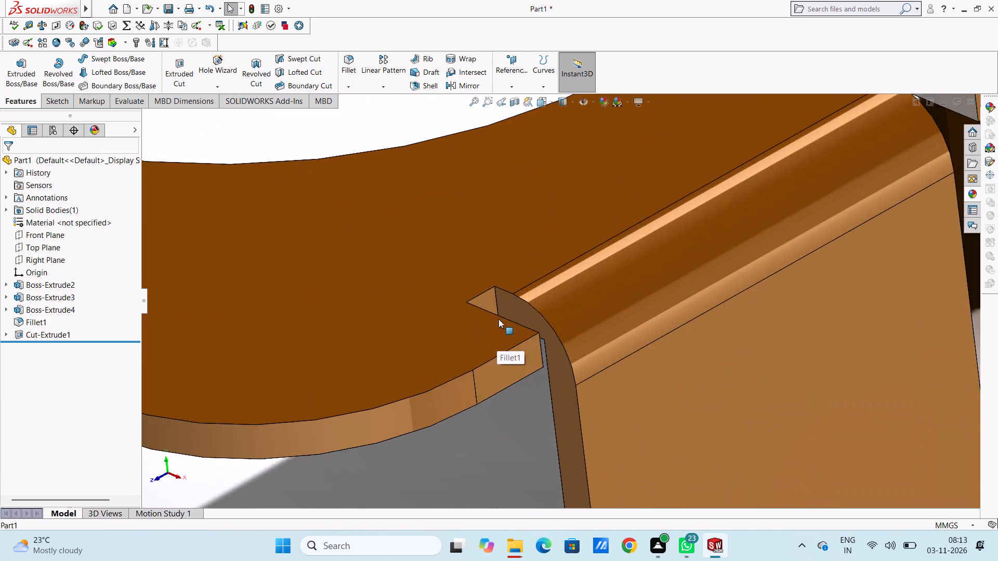
{"action": "scroll", "coordinate": [499, 316], "scroll_direction": "down", "scroll_amount": 5}
{"action": "left_click", "coordinate": [973, 193]}
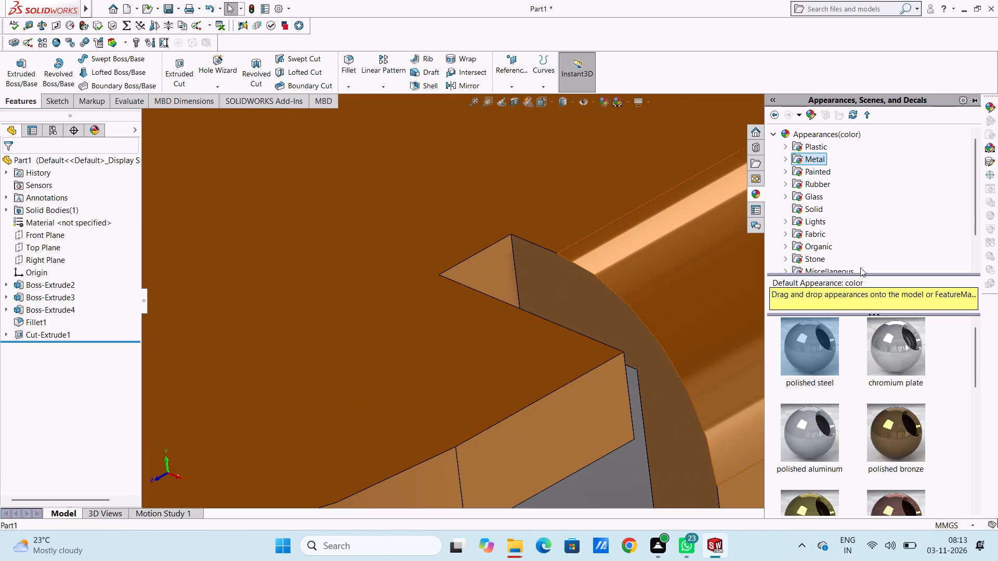
{"action": "left_click_drag", "start_coordinate": [809, 345], "coordinate": [487, 277]}
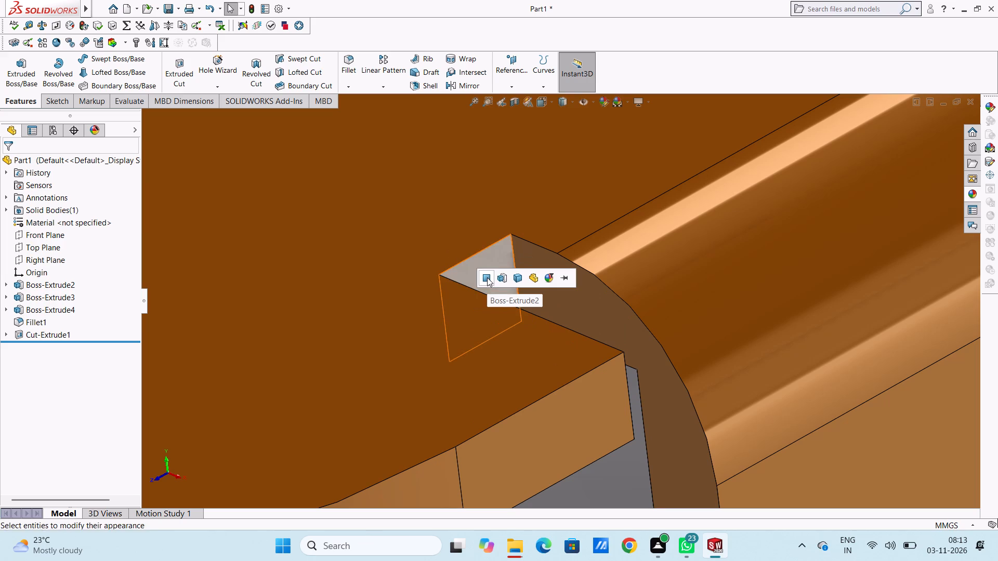
{"action": "left_click", "coordinate": [487, 277]}
Apply polished steel to the plate's side wall in that corner-side relief notch of the nearest tab.
{"action": "scroll", "coordinate": [619, 340], "scroll_direction": "up", "scroll_amount": 5}
{"action": "middle_click_drag", "start_coordinate": [620, 341], "coordinate": [559, 385]}
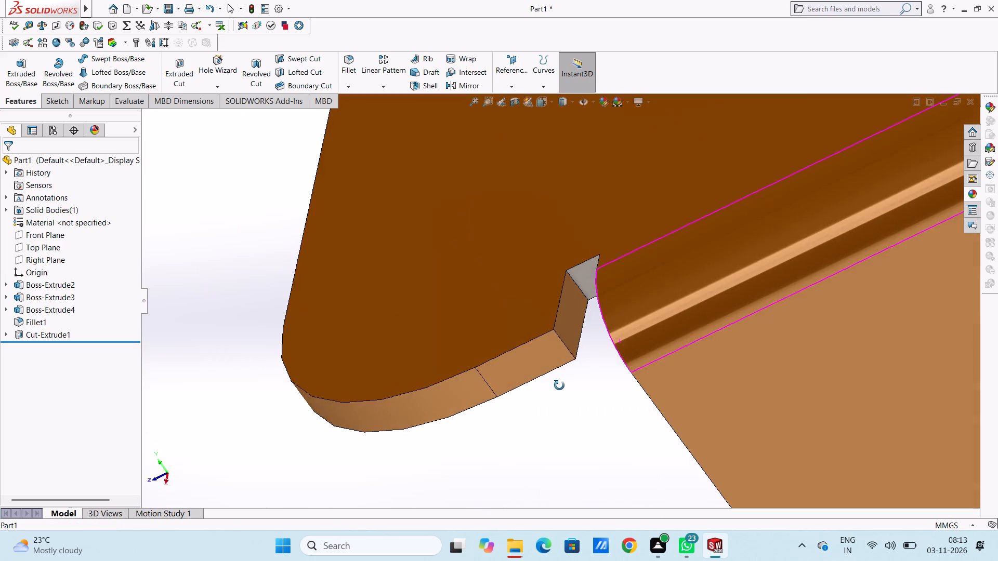
{"action": "middle_click_drag", "start_coordinate": [559, 385], "coordinate": [569, 390]}
{"action": "scroll", "coordinate": [563, 322], "scroll_direction": "down", "scroll_amount": 3}
{"action": "middle_click_drag", "start_coordinate": [555, 324], "coordinate": [545, 323]}
{"action": "scroll", "coordinate": [551, 303], "scroll_direction": "down", "scroll_amount": 2}
{"action": "left_click", "coordinate": [968, 193]}
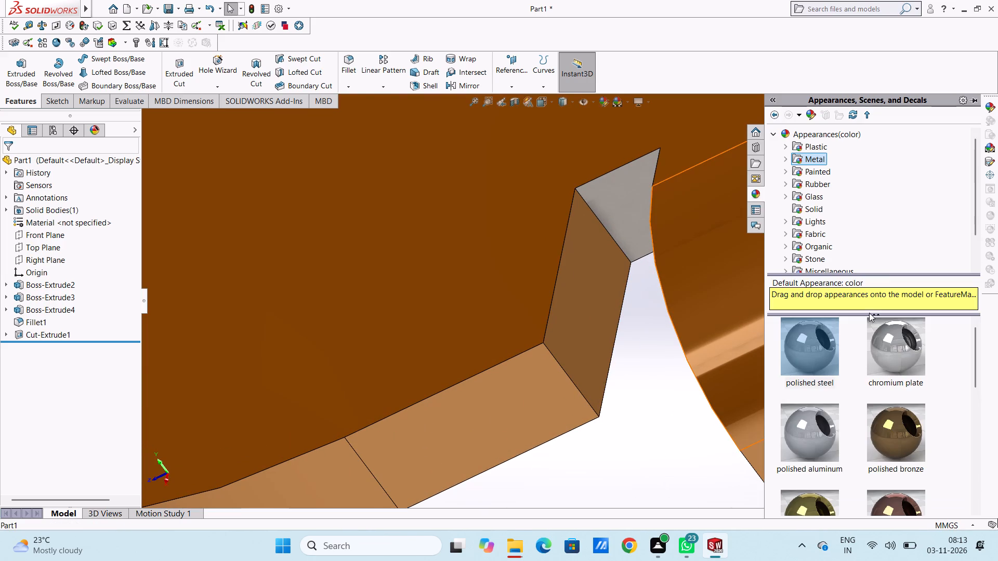
{"action": "left_click_drag", "start_coordinate": [814, 355], "coordinate": [606, 346]}
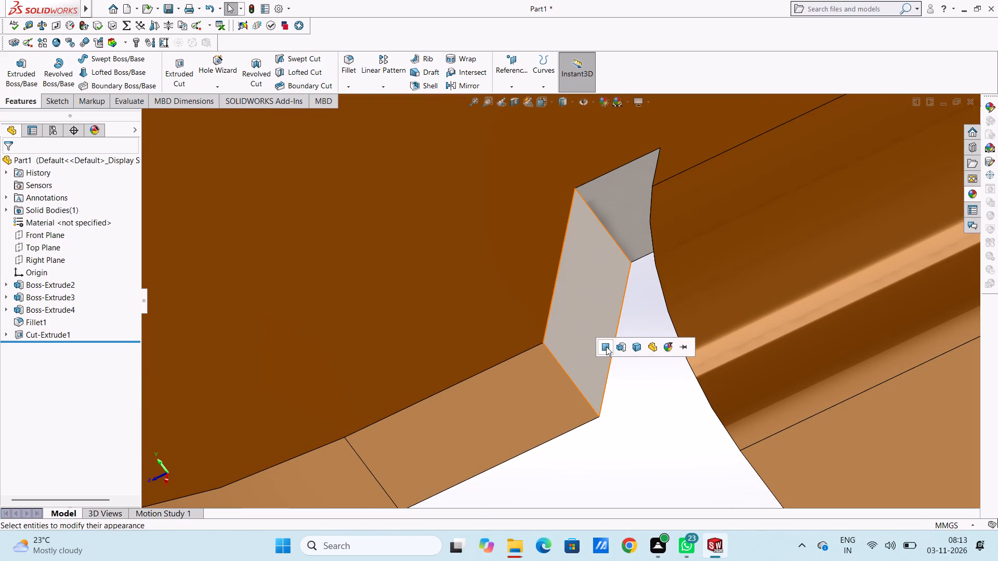
{"action": "left_click", "coordinate": [606, 346]}
Apply polished steel to the inner end face of the mid-plate relief notch beside the far tab on the same long side.
{"action": "scroll", "coordinate": [740, 321], "scroll_direction": "up", "scroll_amount": 18}
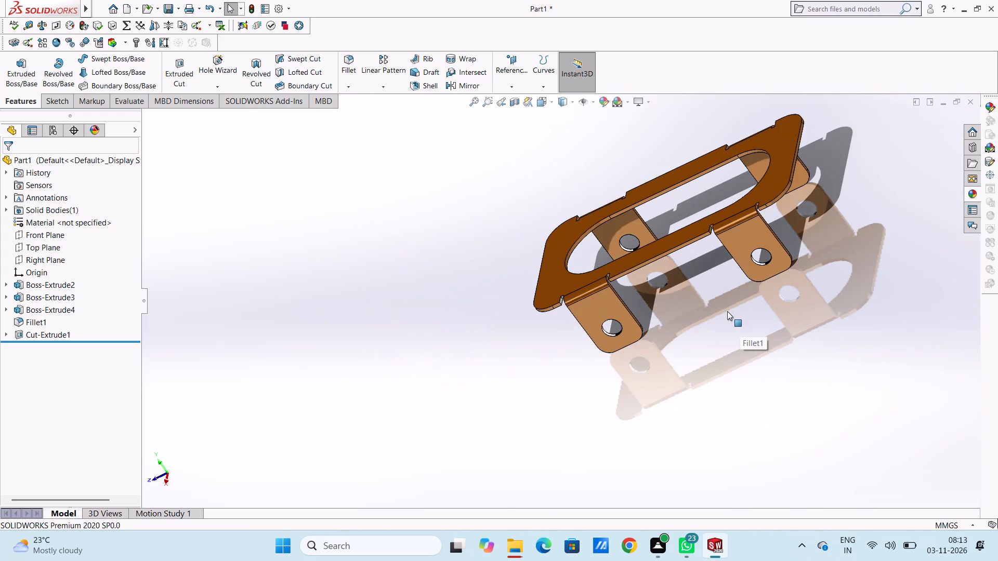
{"action": "middle_click_drag", "start_coordinate": [755, 285], "coordinate": [796, 248]}
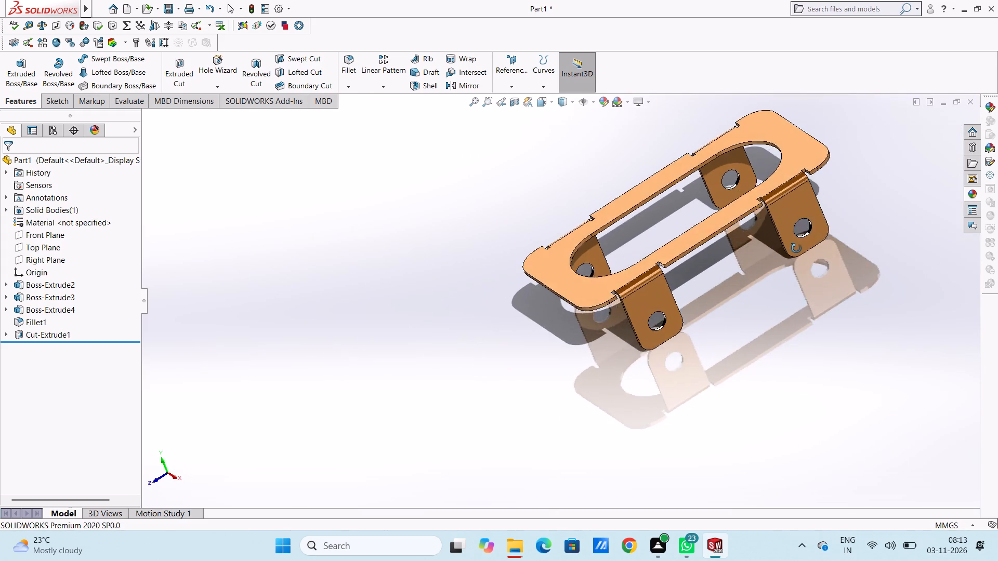
{"action": "middle_click_drag", "start_coordinate": [796, 248], "coordinate": [807, 255]}
{"action": "scroll", "coordinate": [774, 202], "scroll_direction": "down", "scroll_amount": 6}
{"action": "scroll", "coordinate": [677, 248], "scroll_direction": "down", "scroll_amount": 5}
{"action": "scroll", "coordinate": [606, 276], "scroll_direction": "down", "scroll_amount": 4}
{"action": "middle_click_drag", "start_coordinate": [656, 289], "coordinate": [661, 273]}
{"action": "scroll", "coordinate": [596, 255], "scroll_direction": "down", "scroll_amount": 4}
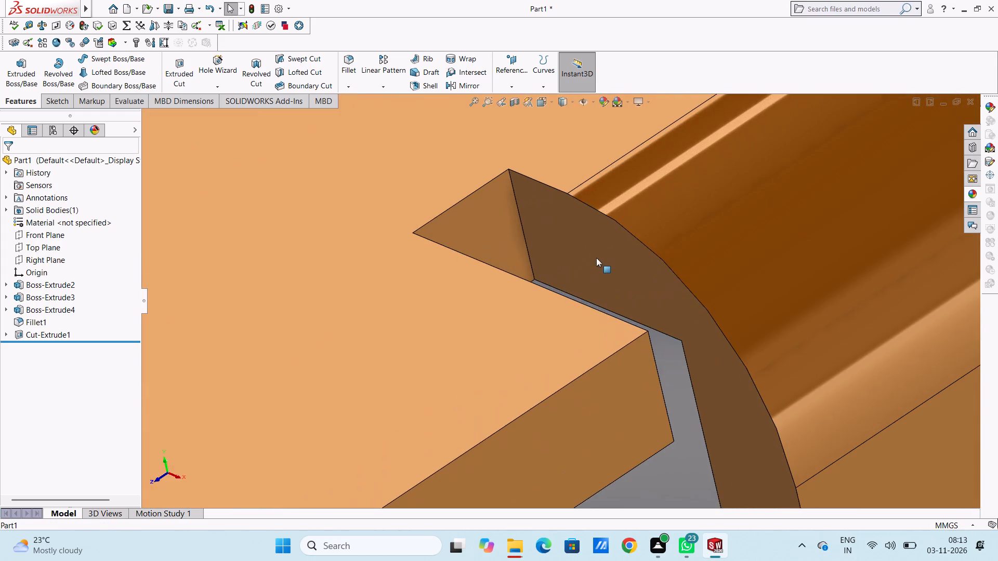
{"action": "middle_click_drag", "start_coordinate": [585, 266], "coordinate": [561, 288]}
{"action": "middle_click_drag", "start_coordinate": [600, 273], "coordinate": [610, 274]}
{"action": "middle_click_drag", "start_coordinate": [610, 274], "coordinate": [597, 283]}
{"action": "middle_click", "coordinate": [591, 293]}
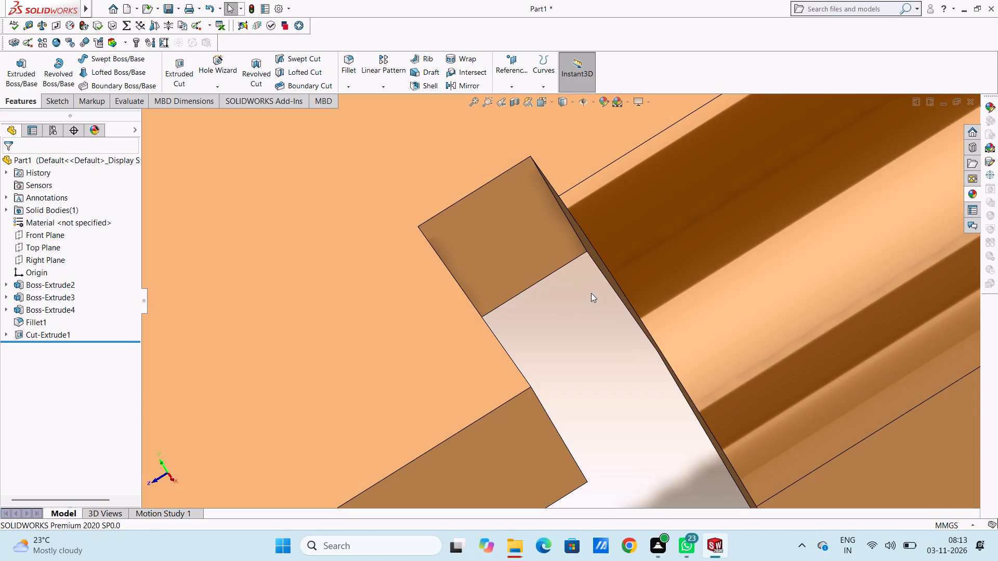
{"action": "left_click", "coordinate": [972, 196]}
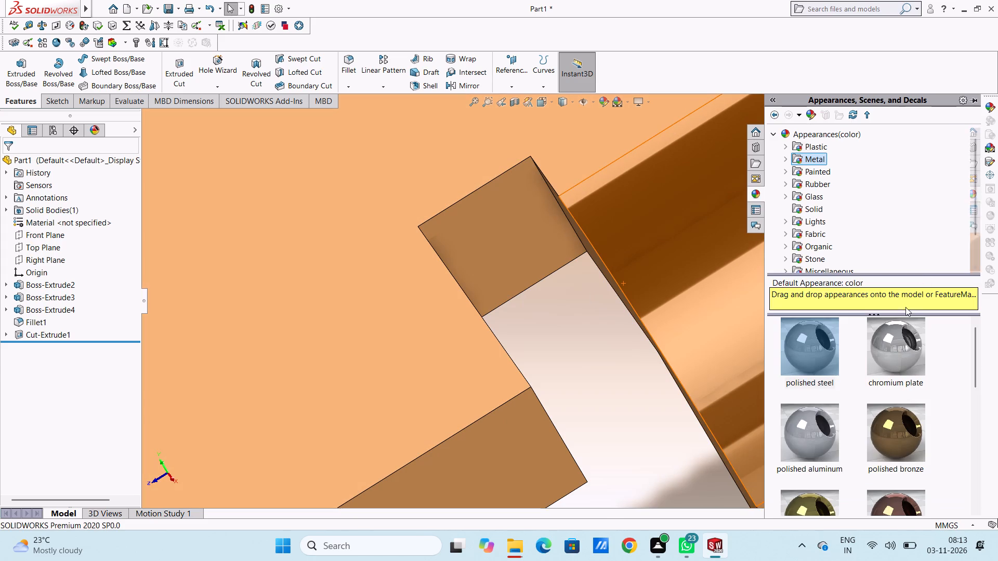
{"action": "left_click_drag", "start_coordinate": [822, 346], "coordinate": [527, 240]}
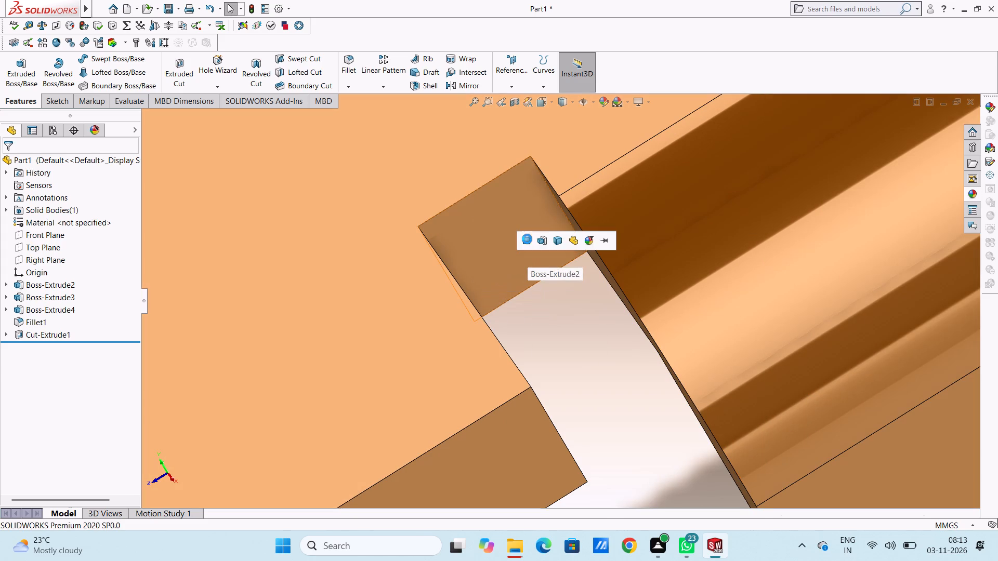
{"action": "left_click", "coordinate": [527, 239]}
Apply polished steel to the plate's side wall in the far tab's mid-plate relief notch.
{"action": "middle_click_drag", "start_coordinate": [551, 284], "coordinate": [545, 309]}
{"action": "scroll", "coordinate": [538, 340], "scroll_direction": "up", "scroll_amount": 5}
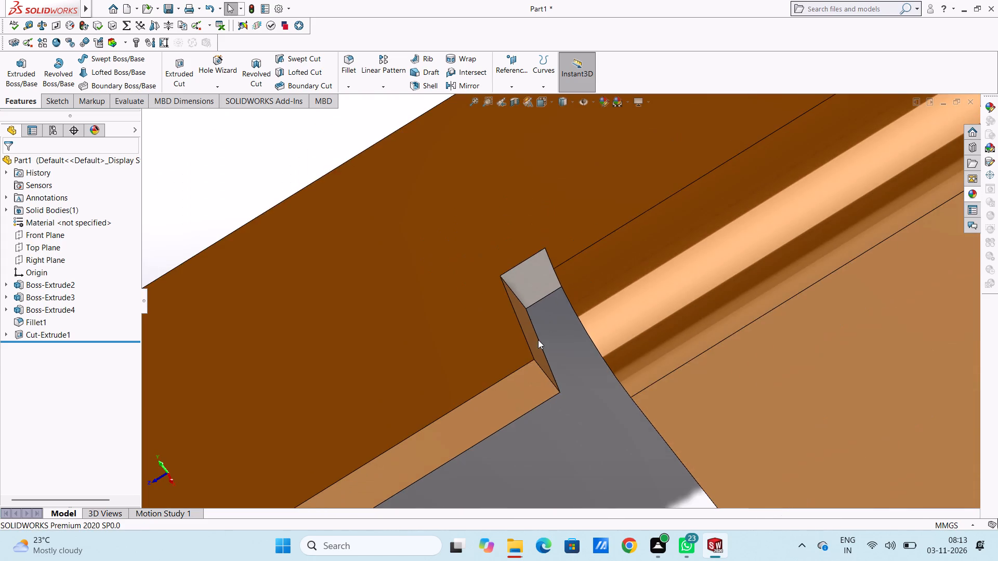
{"action": "middle_click_drag", "start_coordinate": [526, 356], "coordinate": [517, 359]}
{"action": "scroll", "coordinate": [567, 329], "scroll_direction": "down", "scroll_amount": 4}
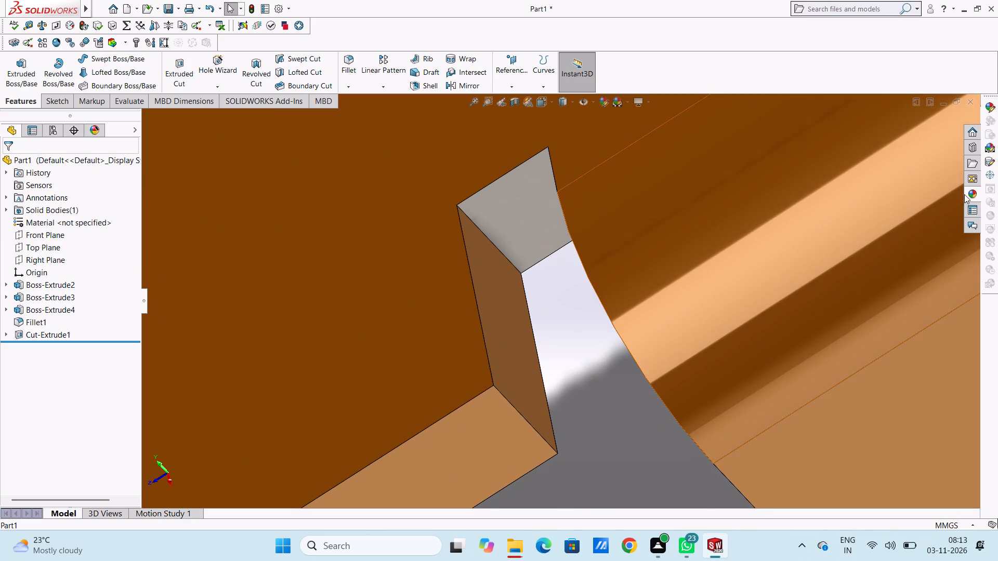
{"action": "left_click", "coordinate": [966, 192]}
{"action": "left_click_drag", "start_coordinate": [823, 349], "coordinate": [533, 348]}
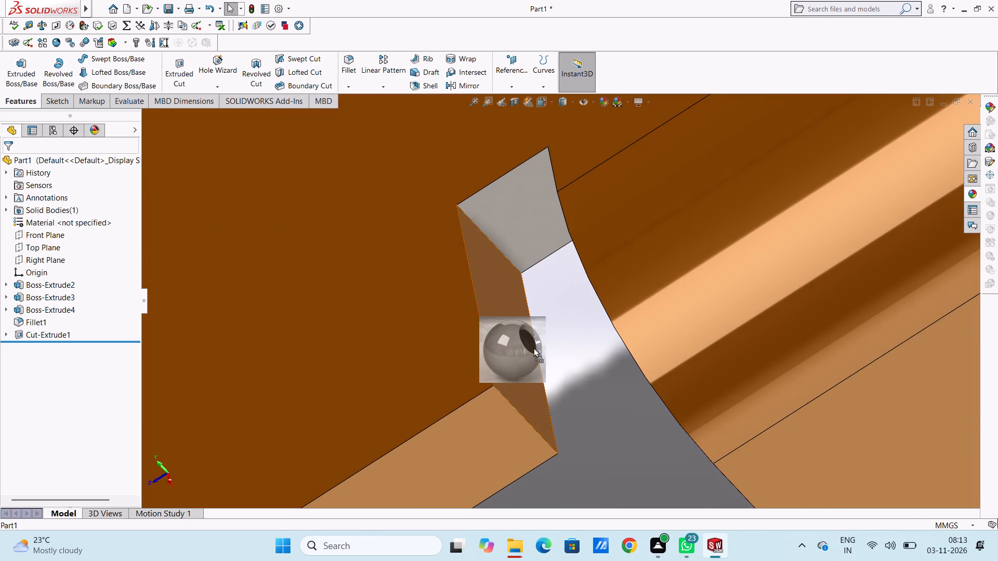
{"action": "left_click_drag", "start_coordinate": [533, 348], "coordinate": [533, 349]}
{"action": "left_click", "coordinate": [533, 349]}
Apply polished steel to the inner end face of the far tab's other relief notch, beside the plate's rounded far corner.
{"action": "scroll", "coordinate": [689, 286], "scroll_direction": "up", "scroll_amount": 11}
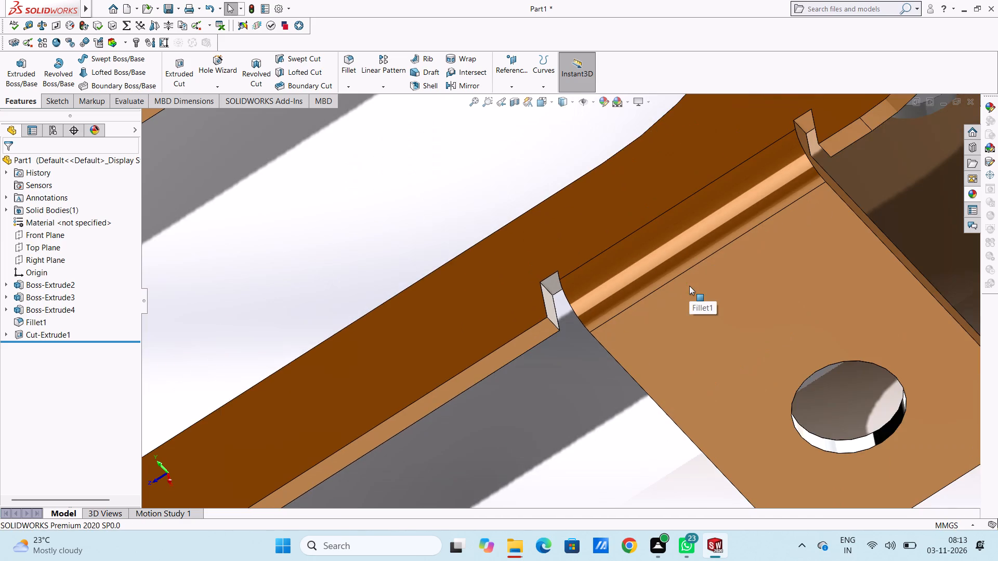
{"action": "middle_click_drag", "start_coordinate": [690, 285], "coordinate": [729, 275]}
{"action": "scroll", "coordinate": [731, 210], "scroll_direction": "down", "scroll_amount": 4}
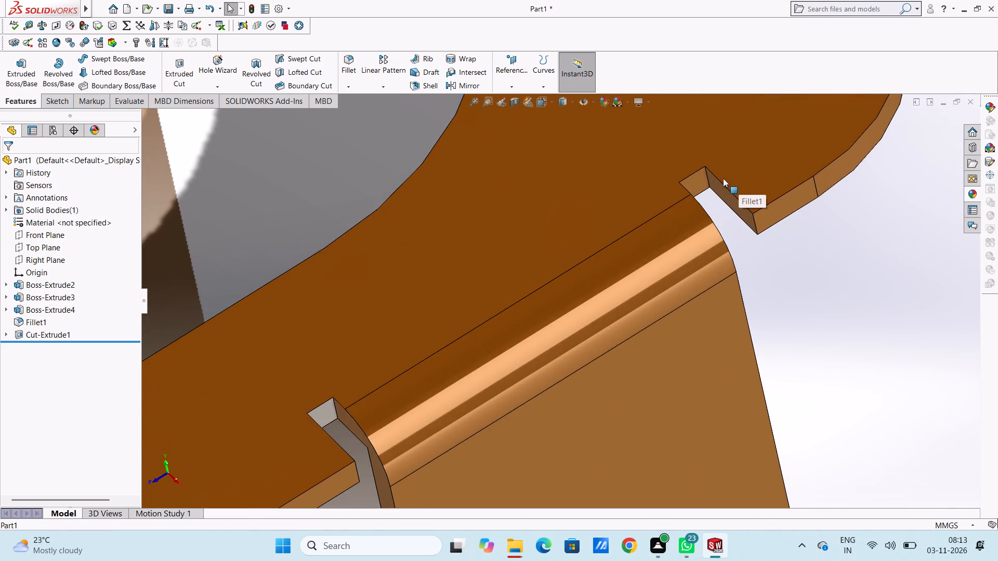
{"action": "scroll", "coordinate": [719, 176], "scroll_direction": "down", "scroll_amount": 5}
{"action": "scroll", "coordinate": [644, 195], "scroll_direction": "down", "scroll_amount": 4}
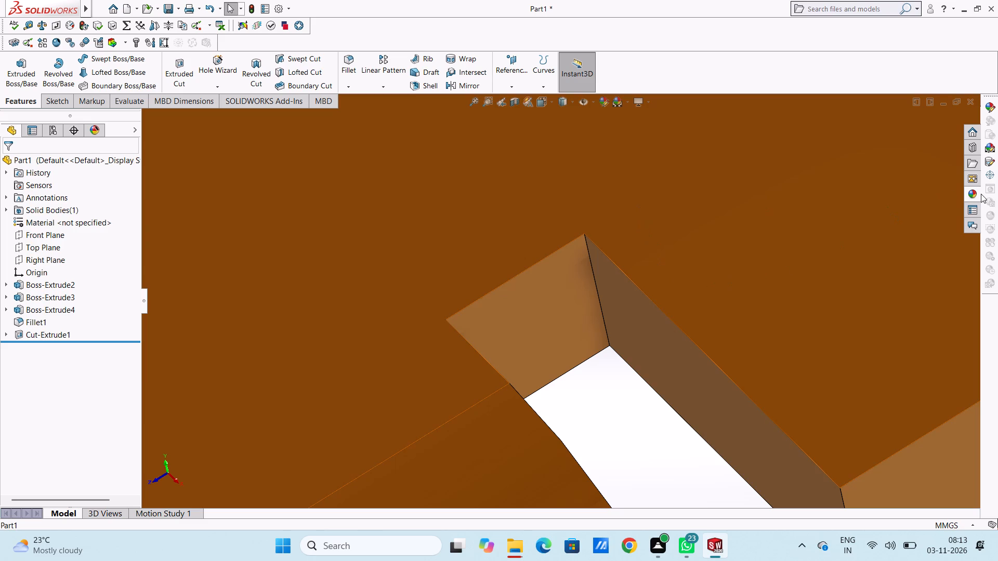
{"action": "left_click", "coordinate": [970, 196]}
{"action": "left_click_drag", "start_coordinate": [810, 342], "coordinate": [571, 323]}
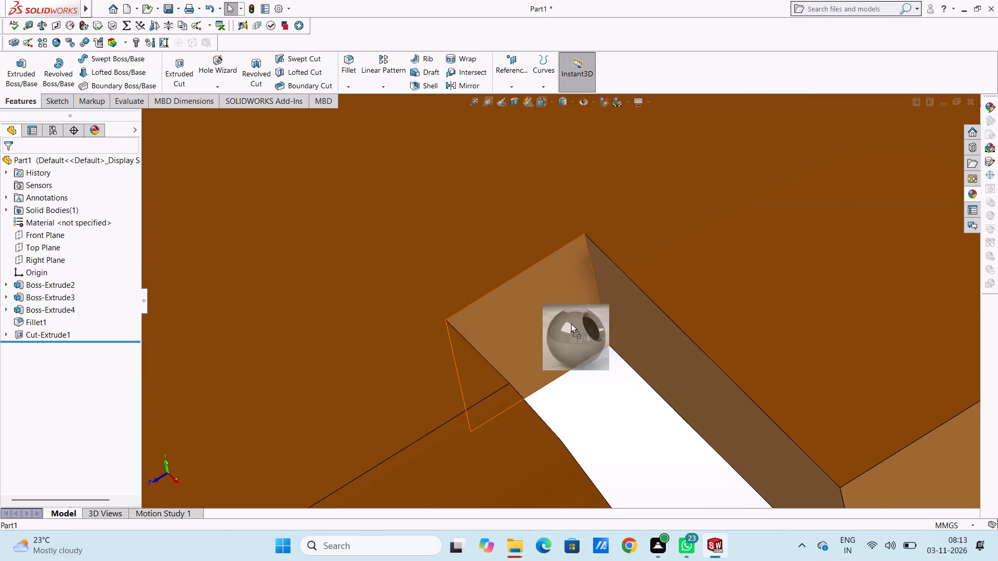
{"action": "left_click_drag", "start_coordinate": [571, 323], "coordinate": [568, 323]}
{"action": "left_click", "coordinate": [568, 323]}
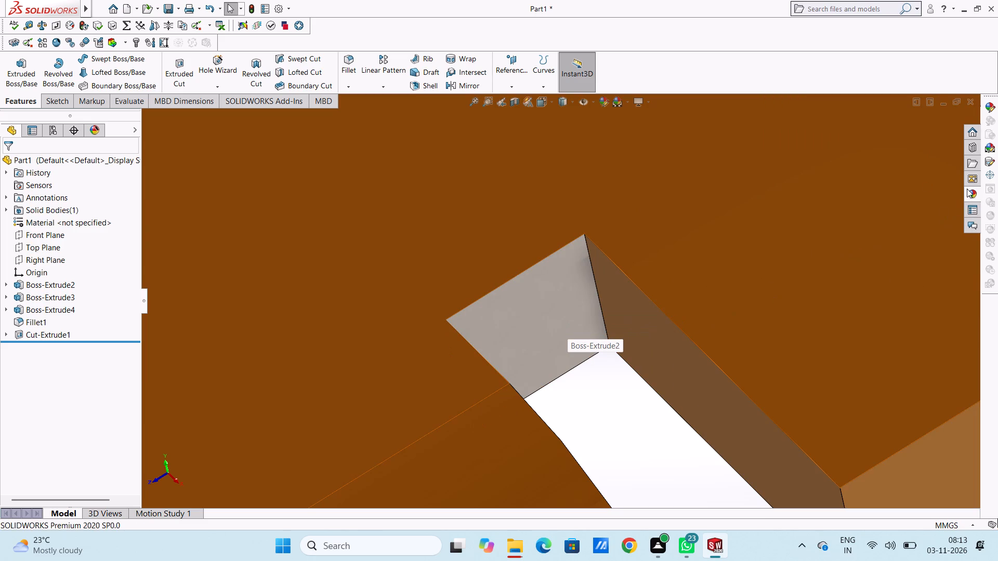
Apply polished steel to the plate's side wall in the far tab's relief notch beside the plate's rounded far corner.
{"action": "left_click", "coordinate": [967, 188]}
{"action": "left_click_drag", "start_coordinate": [816, 345], "coordinate": [701, 391]}
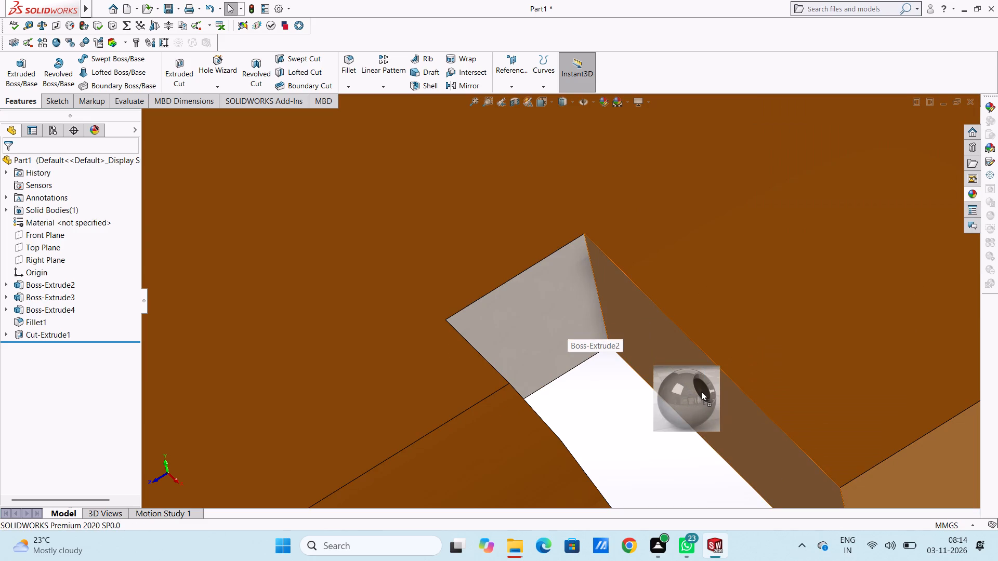
{"action": "left_click_drag", "start_coordinate": [701, 391], "coordinate": [703, 382]}
{"action": "left_click", "coordinate": [703, 382]}
Apply polished steel to the plate's side wall in the corner-side relief notch of the first tab on the opposite long side.
{"action": "scroll", "coordinate": [757, 358], "scroll_direction": "up", "scroll_amount": 19}
{"action": "scroll", "coordinate": [757, 358], "scroll_direction": "up", "scroll_amount": 4}
{"action": "middle_click_drag", "start_coordinate": [562, 420], "coordinate": [559, 414]}
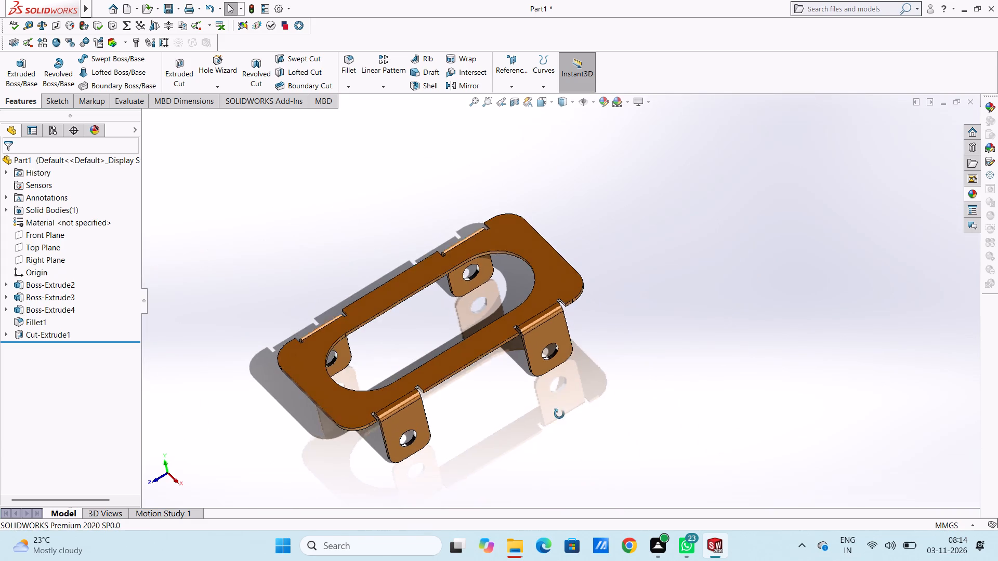
{"action": "middle_click_drag", "start_coordinate": [559, 414], "coordinate": [689, 431]}
{"action": "scroll", "coordinate": [568, 333], "scroll_direction": "up", "scroll_amount": 1}
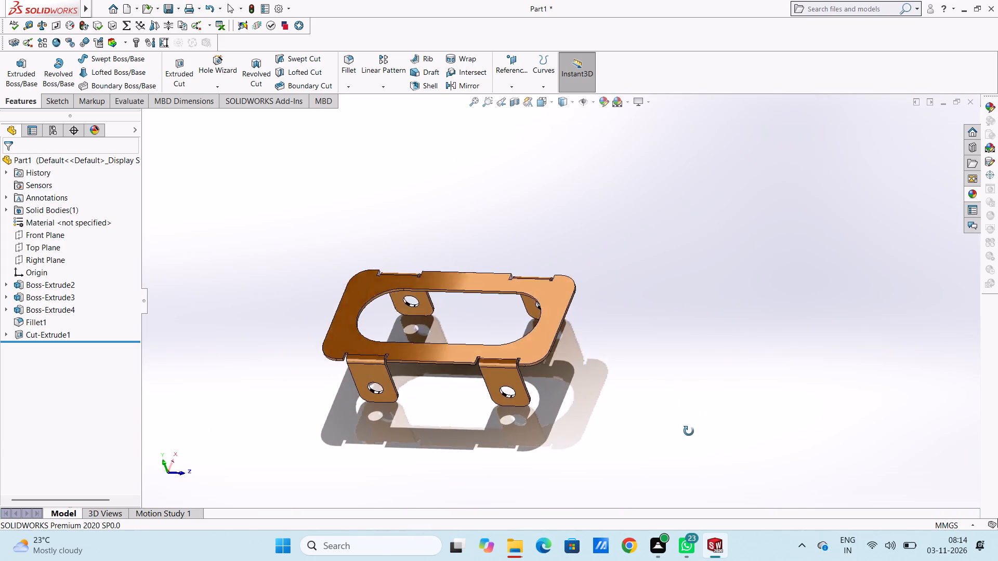
{"action": "middle_click_drag", "start_coordinate": [689, 431], "coordinate": [682, 432]}
{"action": "scroll", "coordinate": [443, 376], "scroll_direction": "down", "scroll_amount": 5}
{"action": "scroll", "coordinate": [342, 296], "scroll_direction": "down", "scroll_amount": 5}
{"action": "scroll", "coordinate": [370, 262], "scroll_direction": "down", "scroll_amount": 2}
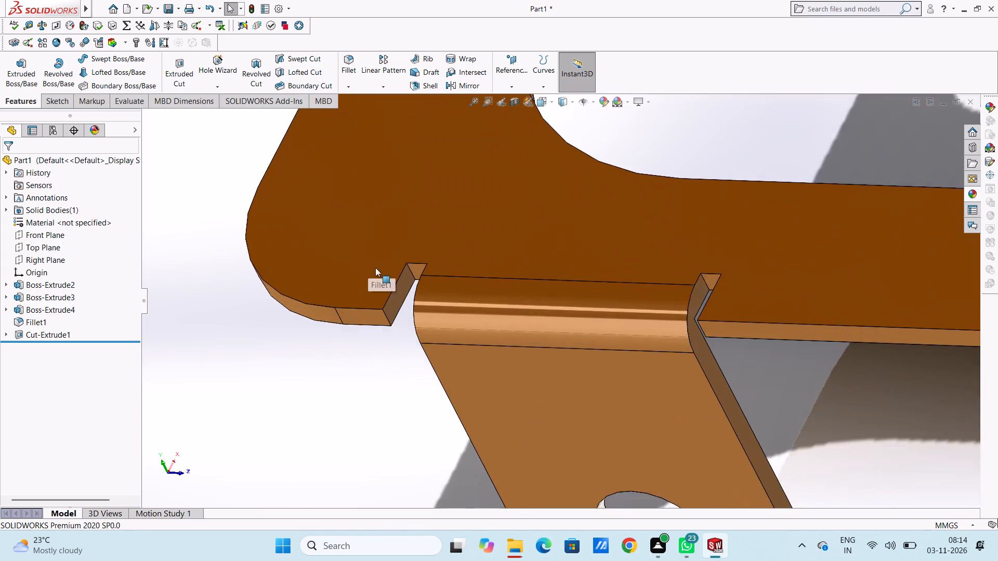
{"action": "scroll", "coordinate": [375, 268], "scroll_direction": "down", "scroll_amount": 4}
{"action": "scroll", "coordinate": [600, 313], "scroll_direction": "down", "scroll_amount": 3}
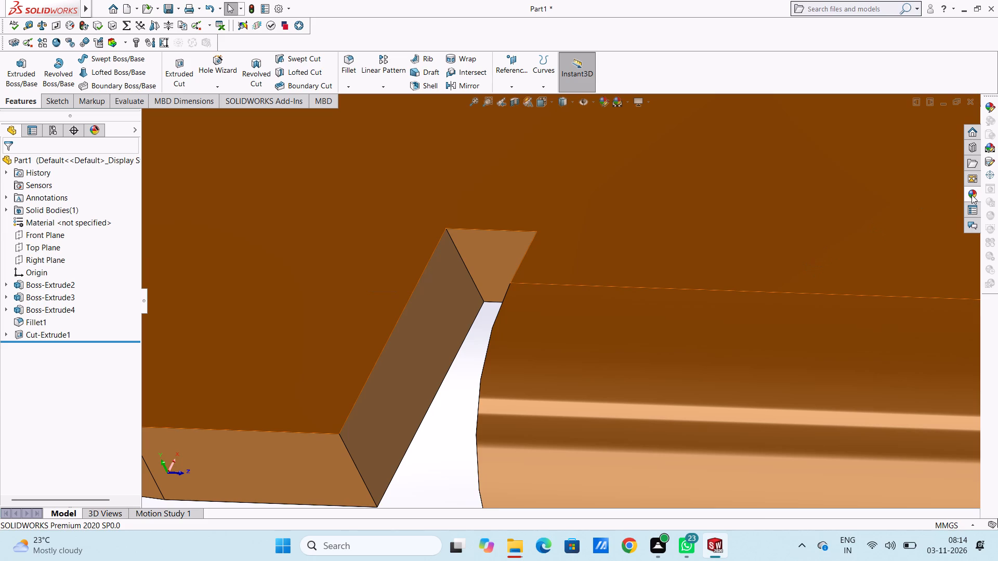
{"action": "left_click", "coordinate": [971, 195]}
{"action": "left_click_drag", "start_coordinate": [815, 341], "coordinate": [433, 357]}
{"action": "left_click", "coordinate": [433, 357]}
Apply polished steel to the inner end face of that same corner-side relief notch.
{"action": "middle_click_drag", "start_coordinate": [602, 345], "coordinate": [620, 344]}
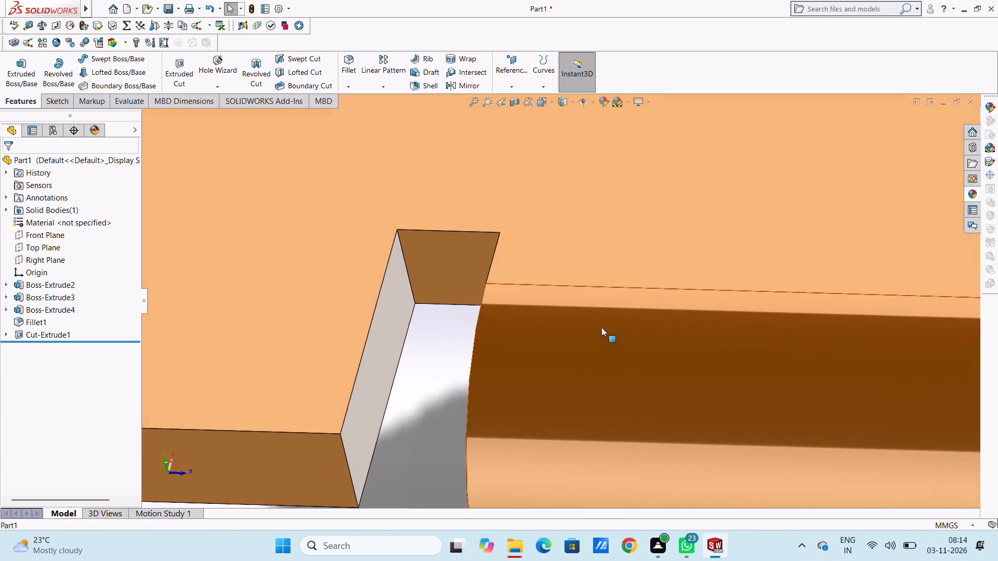
{"action": "scroll", "coordinate": [515, 285], "scroll_direction": "down", "scroll_amount": 3}
{"action": "left_click", "coordinate": [972, 191]}
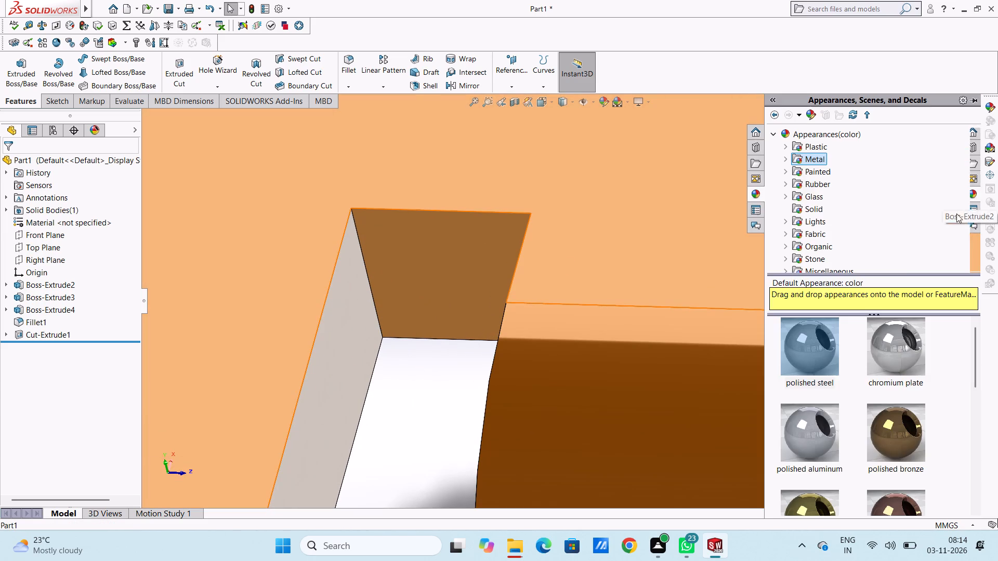
{"action": "left_click_drag", "start_coordinate": [816, 341], "coordinate": [485, 248]}
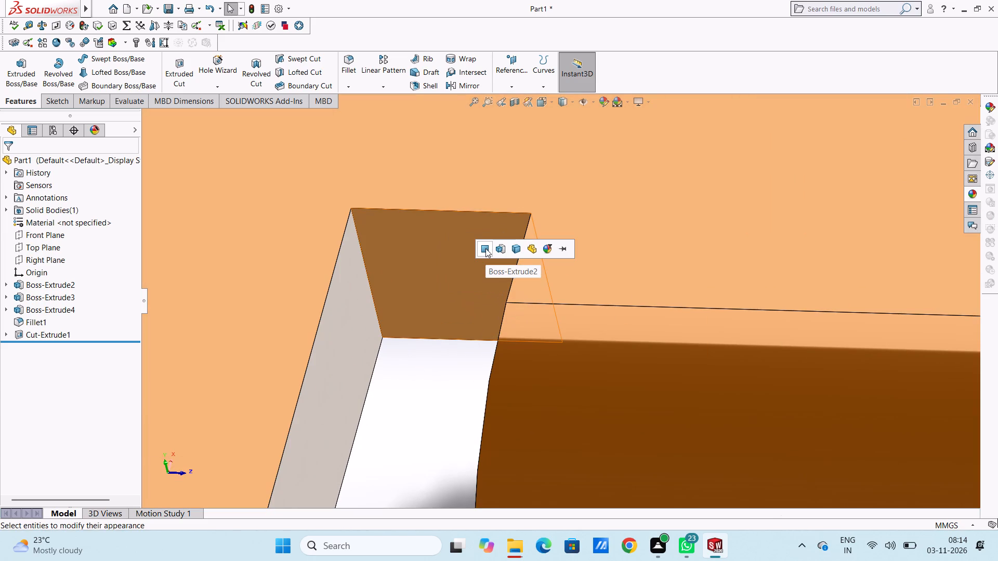
{"action": "left_click", "coordinate": [485, 248]}
Apply polished steel to the inner end face of the same tab's mid-plate relief notch.
{"action": "scroll", "coordinate": [592, 264], "scroll_direction": "up", "scroll_amount": 17}
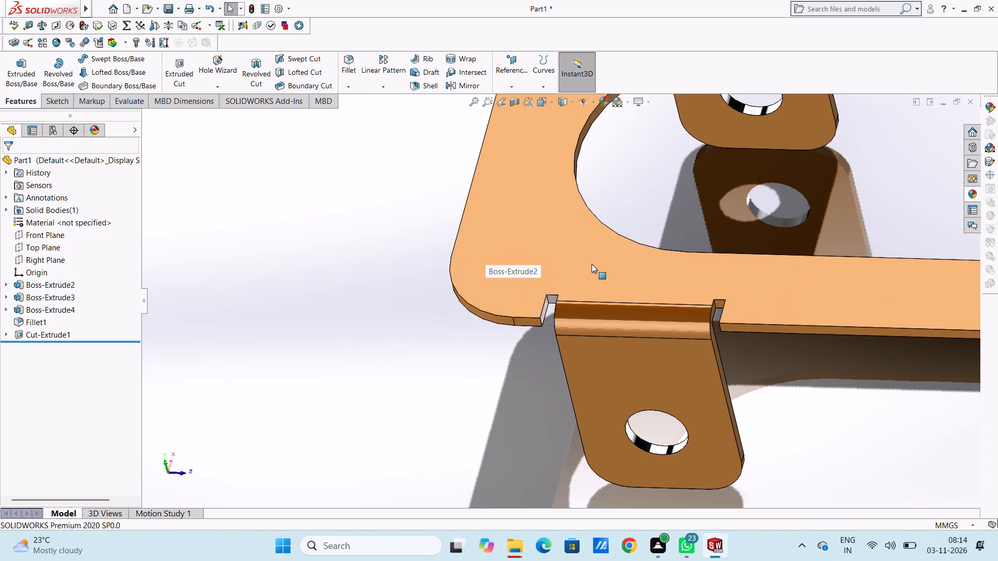
{"action": "scroll", "coordinate": [668, 314], "scroll_direction": "down", "scroll_amount": 1}
{"action": "middle_click_drag", "start_coordinate": [702, 325], "coordinate": [734, 321]}
{"action": "scroll", "coordinate": [702, 305], "scroll_direction": "down", "scroll_amount": 5}
{"action": "scroll", "coordinate": [638, 346], "scroll_direction": "down", "scroll_amount": 5}
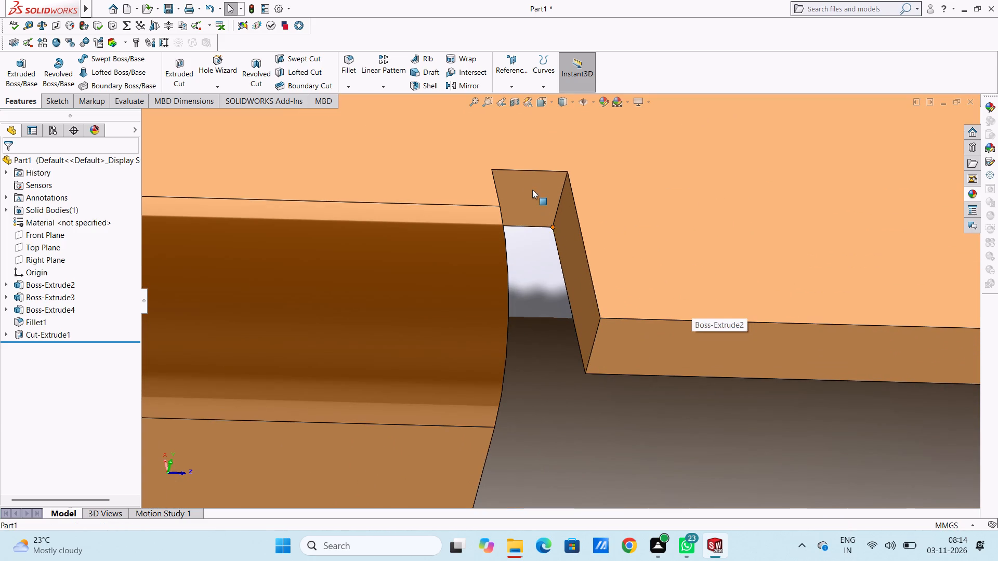
{"action": "scroll", "coordinate": [522, 173], "scroll_direction": "down", "scroll_amount": 4}
{"action": "left_click", "coordinate": [972, 192]}
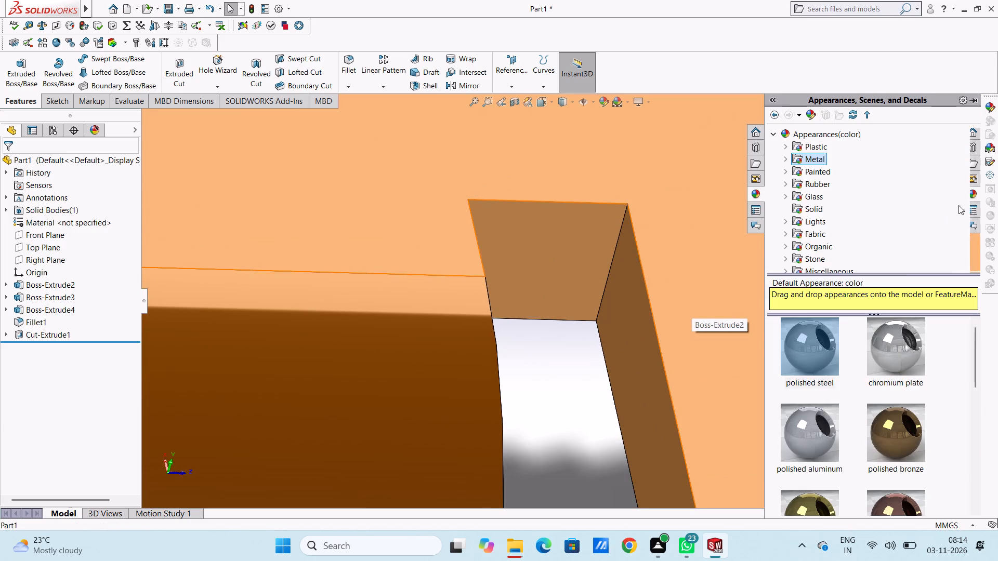
{"action": "left_click_drag", "start_coordinate": [824, 347], "coordinate": [613, 249]}
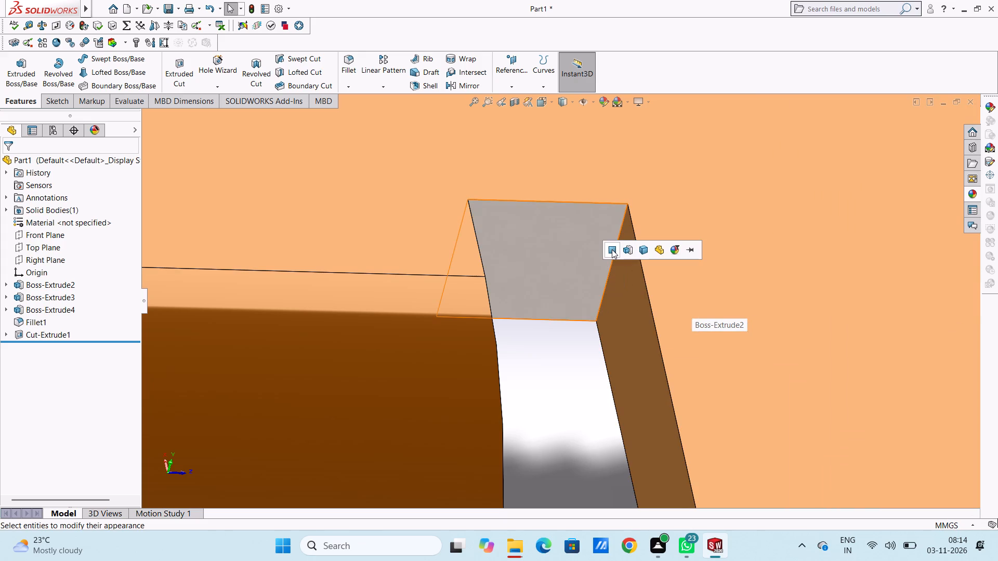
{"action": "left_click", "coordinate": [612, 249]}
Apply polished steel to the plate's side wall in that mid-plate relief notch.
{"action": "scroll", "coordinate": [649, 342], "scroll_direction": "up", "scroll_amount": 4}
{"action": "scroll", "coordinate": [601, 372], "scroll_direction": "down", "scroll_amount": 4}
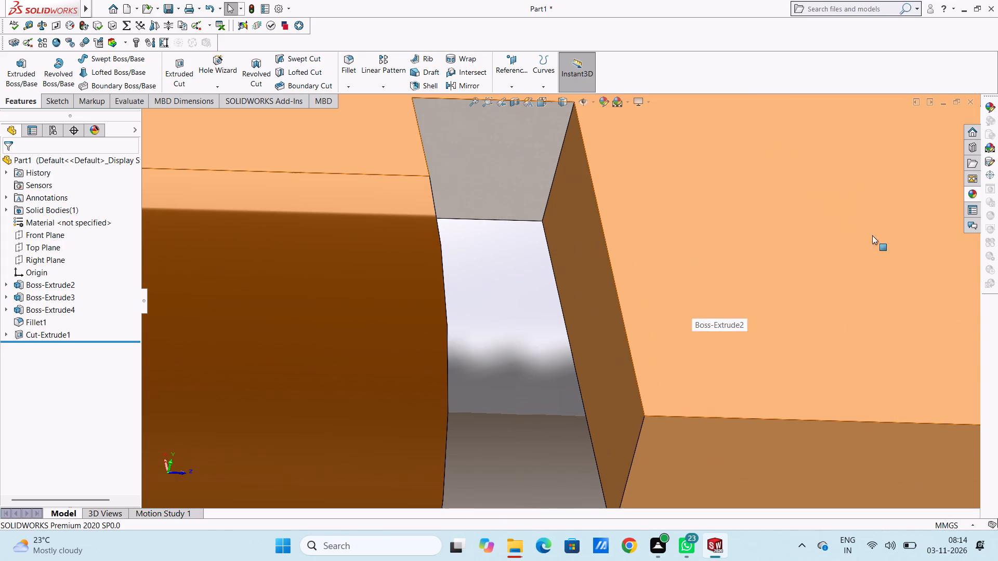
{"action": "left_click", "coordinate": [971, 194]}
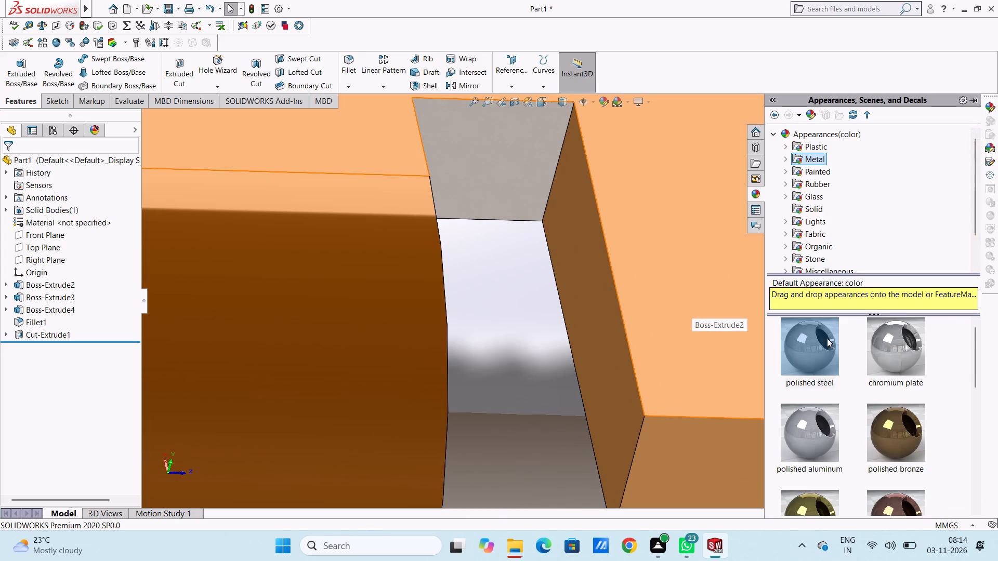
{"action": "left_click_drag", "start_coordinate": [827, 338], "coordinate": [608, 321]}
{"action": "left_click", "coordinate": [608, 321]}
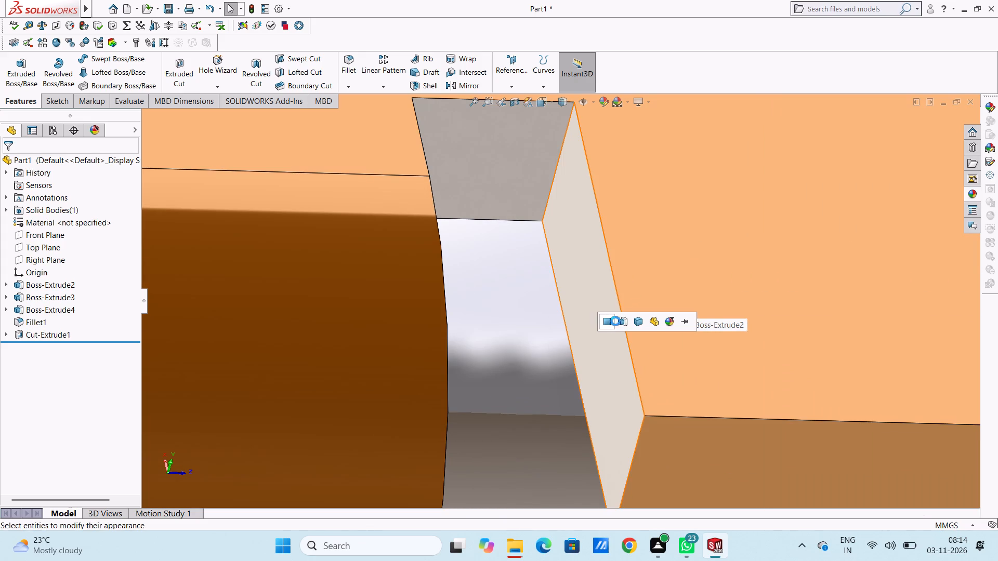
Apply polished steel to the plate's side wall in the mid-plate relief notch of the other tab on this long side.
{"action": "scroll", "coordinate": [757, 298], "scroll_direction": "up", "scroll_amount": 18}
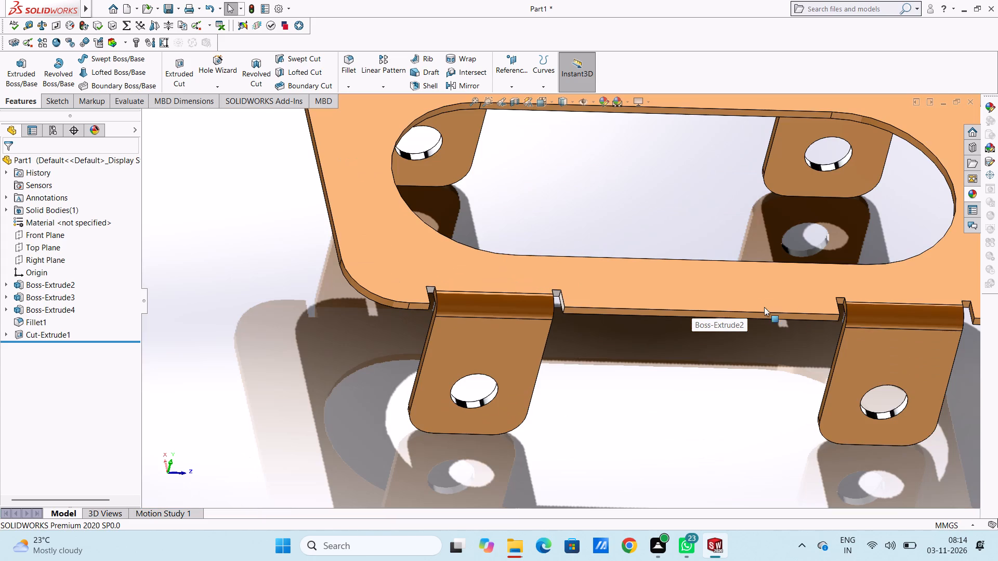
{"action": "scroll", "coordinate": [840, 310], "scroll_direction": "down", "scroll_amount": 5}
{"action": "scroll", "coordinate": [747, 296], "scroll_direction": "down", "scroll_amount": 5}
{"action": "middle_click_drag", "start_coordinate": [671, 326], "coordinate": [646, 323]}
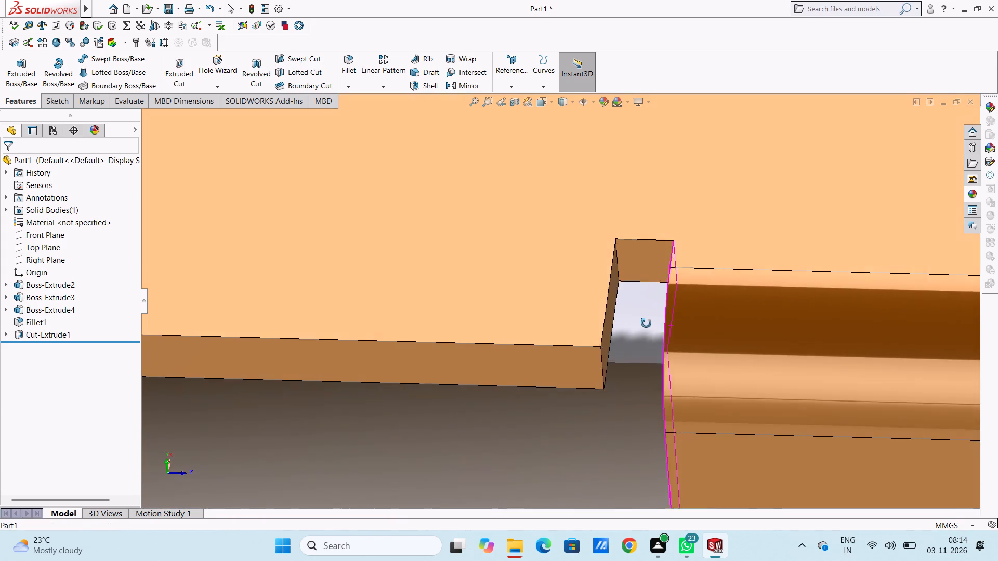
{"action": "middle_click_drag", "start_coordinate": [646, 323], "coordinate": [630, 322]}
{"action": "scroll", "coordinate": [613, 303], "scroll_direction": "down", "scroll_amount": 5}
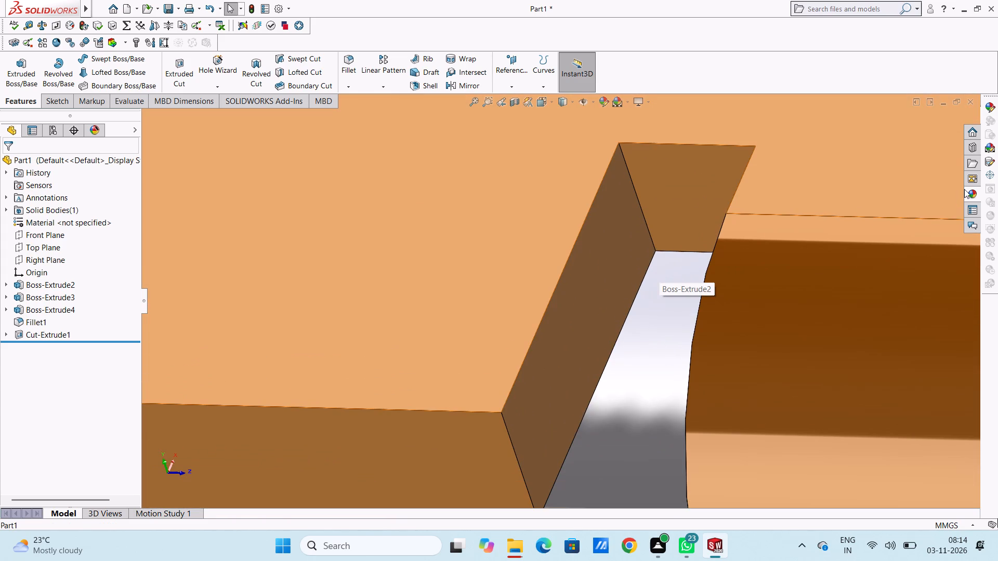
{"action": "left_click", "coordinate": [969, 195]}
{"action": "left_click_drag", "start_coordinate": [807, 340], "coordinate": [592, 340]}
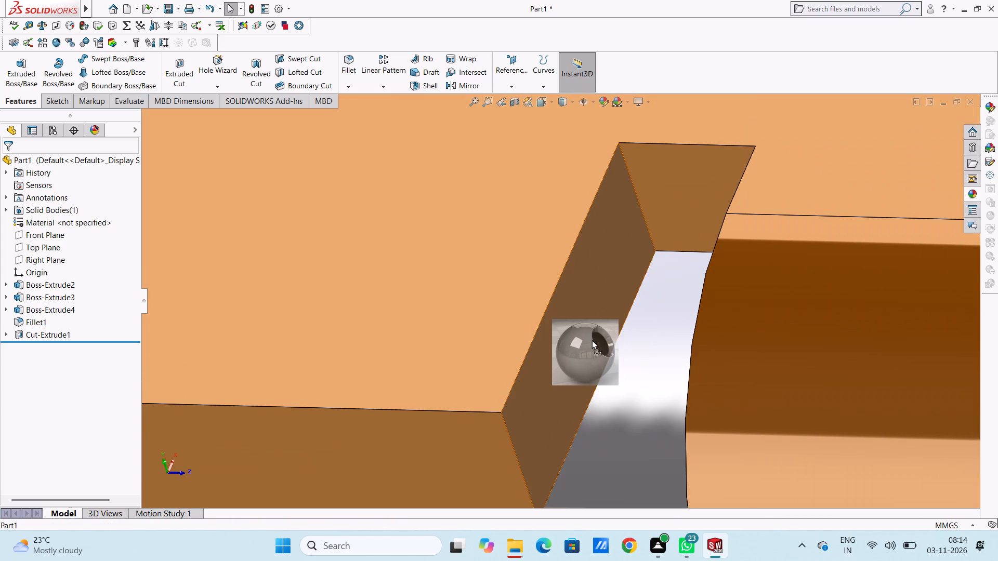
{"action": "left_click_drag", "start_coordinate": [592, 340], "coordinate": [582, 336]}
{"action": "left_click", "coordinate": [582, 336]}
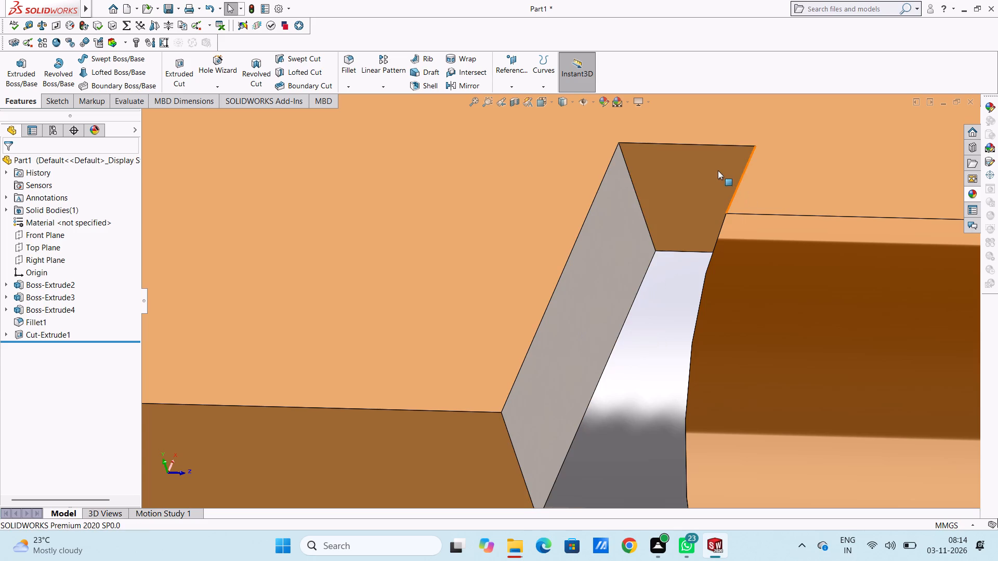
Apply polished steel to the inner end face of the second tab's mid-plate relief notch.
{"action": "scroll", "coordinate": [717, 170], "scroll_direction": "up", "scroll_amount": 2}
{"action": "scroll", "coordinate": [647, 191], "scroll_direction": "down", "scroll_amount": 6}
{"action": "left_click", "coordinate": [967, 193]}
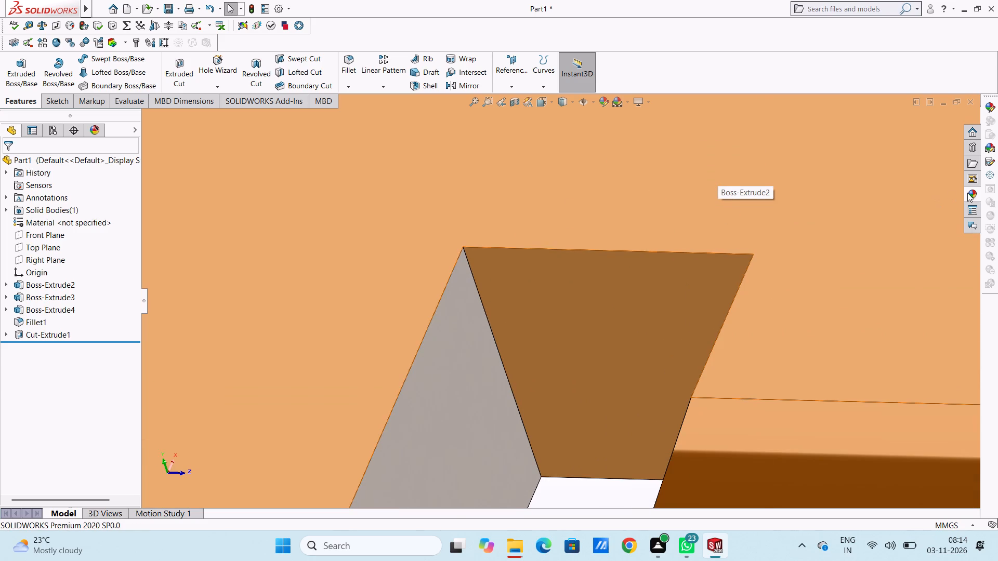
{"action": "left_click_drag", "start_coordinate": [807, 342], "coordinate": [625, 312]}
{"action": "left_click", "coordinate": [625, 312]}
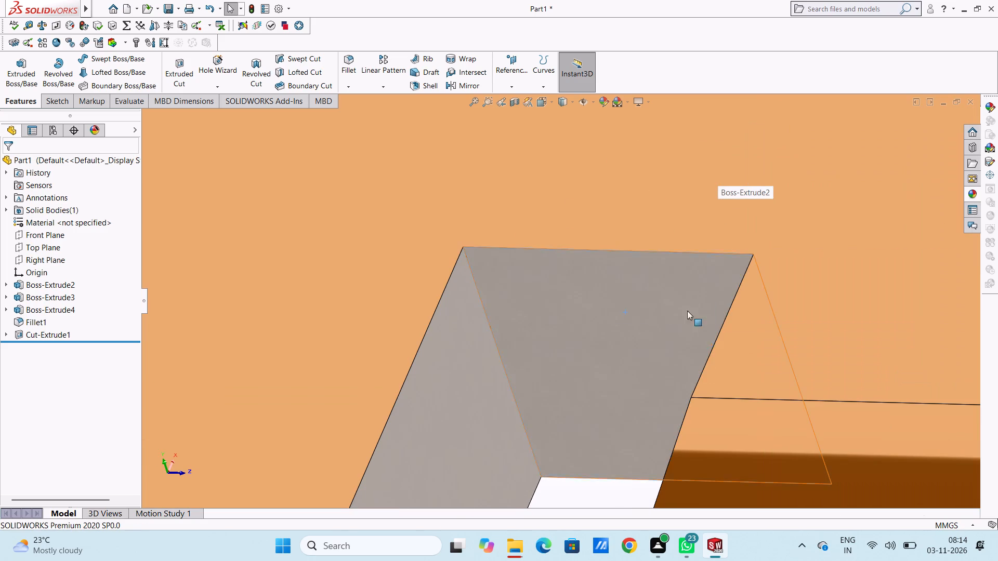
Apply polished steel to the inner end face of the second tab's relief notch beside the plate's rounded corner.
{"action": "scroll", "coordinate": [732, 307], "scroll_direction": "up", "scroll_amount": 18}
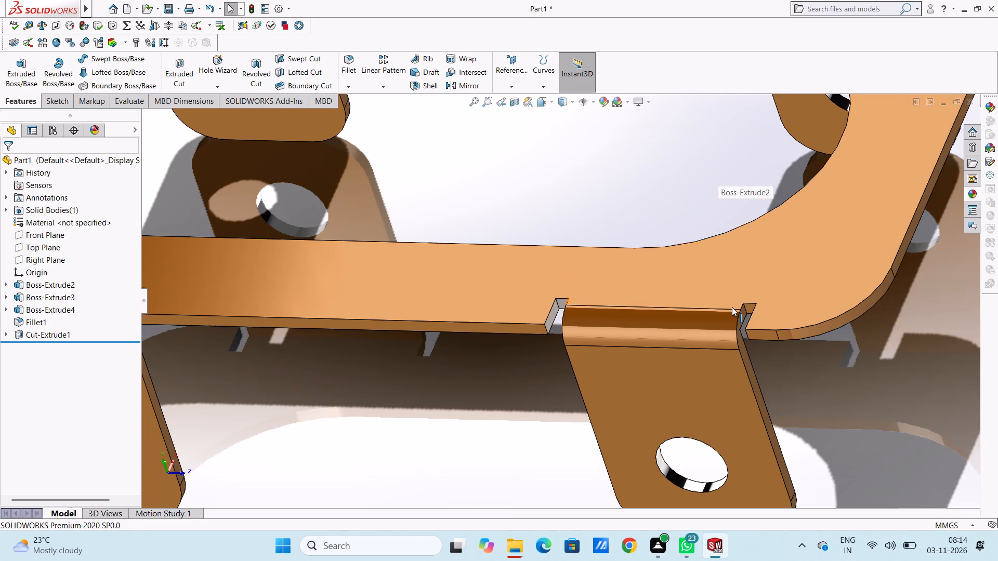
{"action": "scroll", "coordinate": [732, 307], "scroll_direction": "up", "scroll_amount": 1}
{"action": "middle_click_drag", "start_coordinate": [738, 317], "coordinate": [783, 314]}
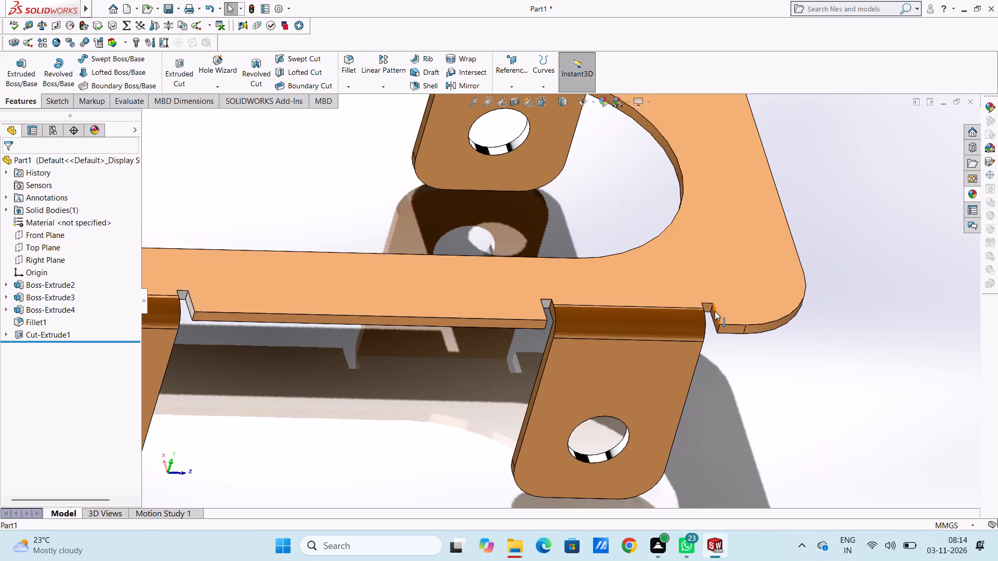
{"action": "scroll", "coordinate": [714, 311], "scroll_direction": "down", "scroll_amount": 5}
{"action": "scroll", "coordinate": [646, 310], "scroll_direction": "down", "scroll_amount": 5}
{"action": "scroll", "coordinate": [585, 249], "scroll_direction": "down", "scroll_amount": 3}
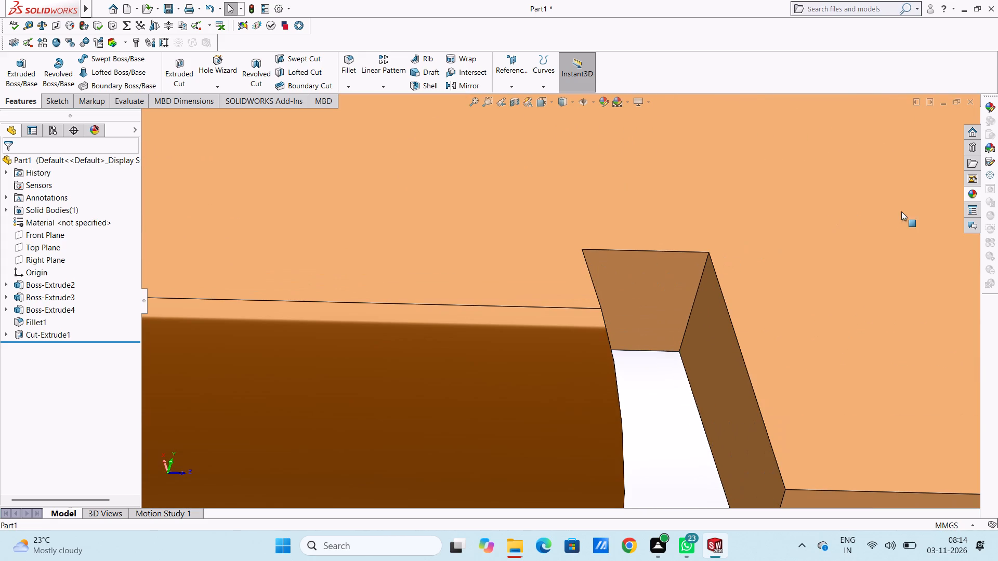
{"action": "left_click", "coordinate": [968, 195]}
{"action": "left_click_drag", "start_coordinate": [818, 341], "coordinate": [770, 329]}
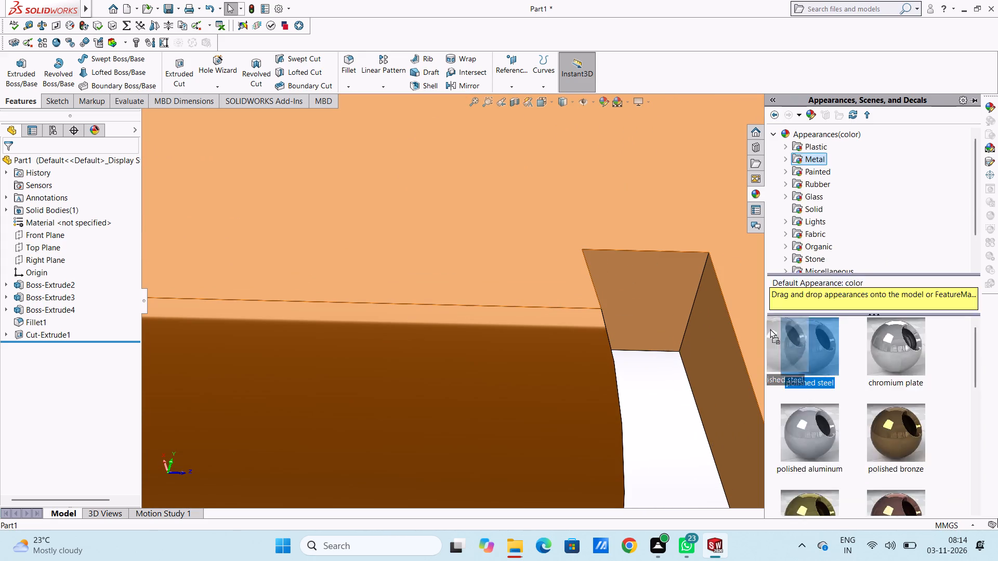
{"action": "left_click_drag", "start_coordinate": [770, 329], "coordinate": [682, 285]}
{"action": "left_click", "coordinate": [682, 285]}
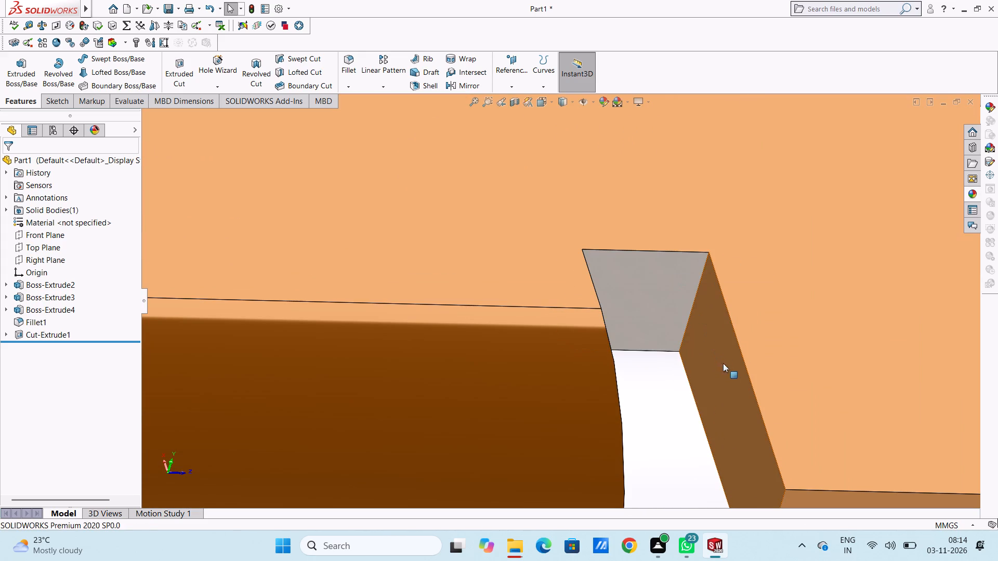
Apply polished steel to the plate's side wall in the second tab's corner-side relief notch.
{"action": "scroll", "coordinate": [721, 398], "scroll_direction": "up", "scroll_amount": 3}
{"action": "scroll", "coordinate": [663, 411], "scroll_direction": "down", "scroll_amount": 4}
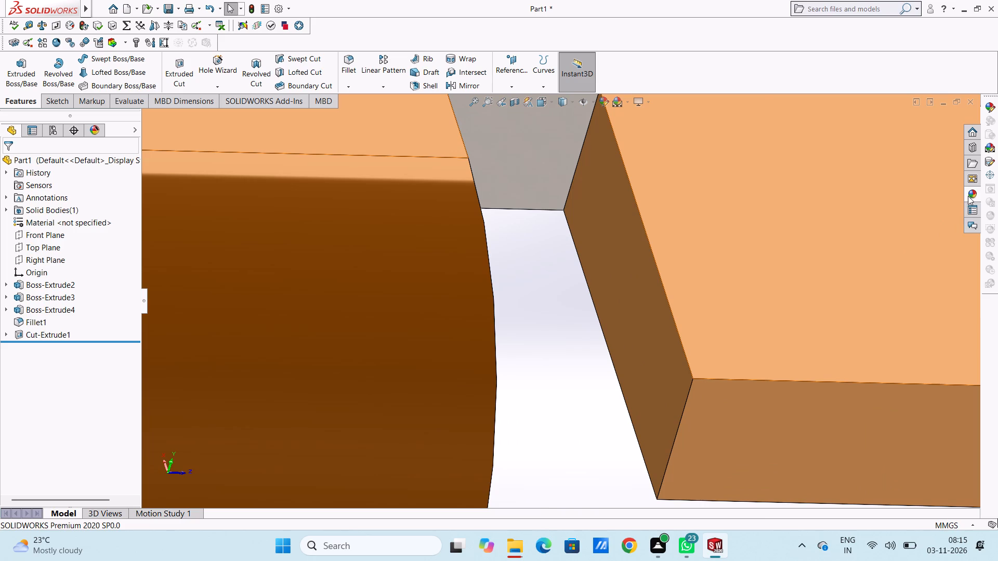
{"action": "left_click", "coordinate": [971, 193]}
{"action": "left_click_drag", "start_coordinate": [812, 348], "coordinate": [670, 329]}
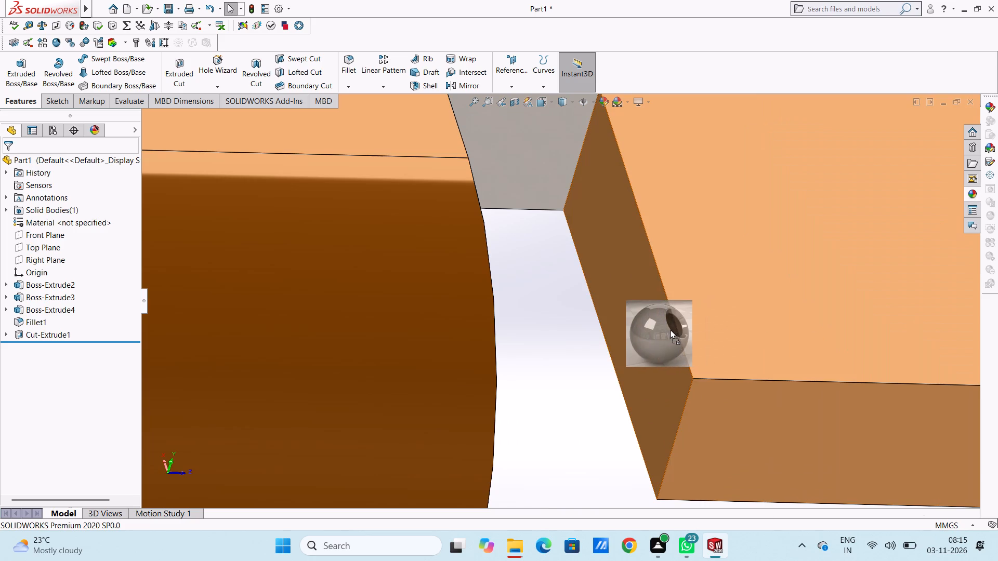
{"action": "left_click_drag", "start_coordinate": [670, 329], "coordinate": [653, 336]}
{"action": "left_click", "coordinate": [653, 336]}
Inspect the whole coloured part from several angles and show it in the isometric view.
{"action": "scroll", "coordinate": [756, 330], "scroll_direction": "up", "scroll_amount": 3}
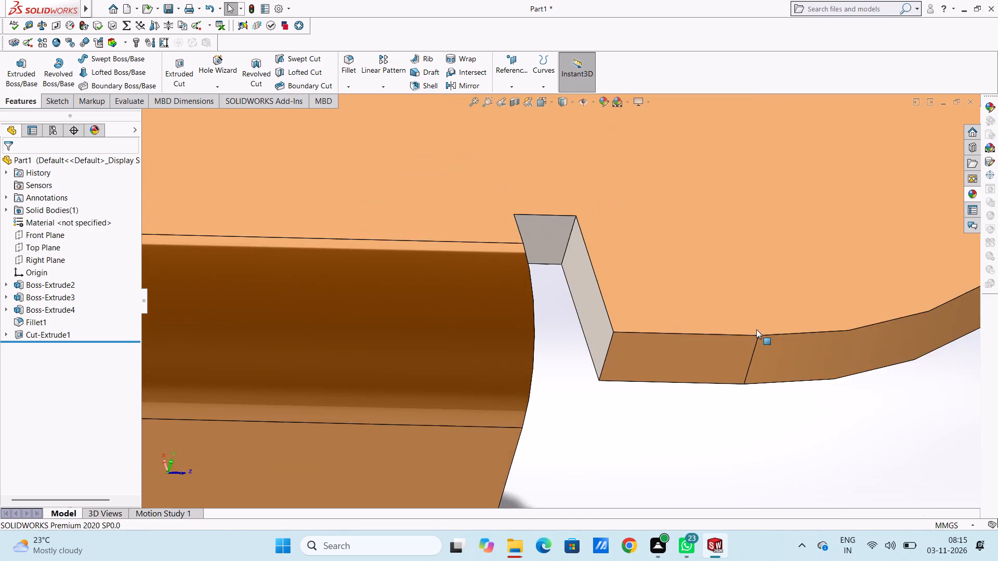
{"action": "scroll", "coordinate": [756, 329], "scroll_direction": "up", "scroll_amount": 20}
{"action": "middle_click_drag", "start_coordinate": [509, 293], "coordinate": [498, 262]}
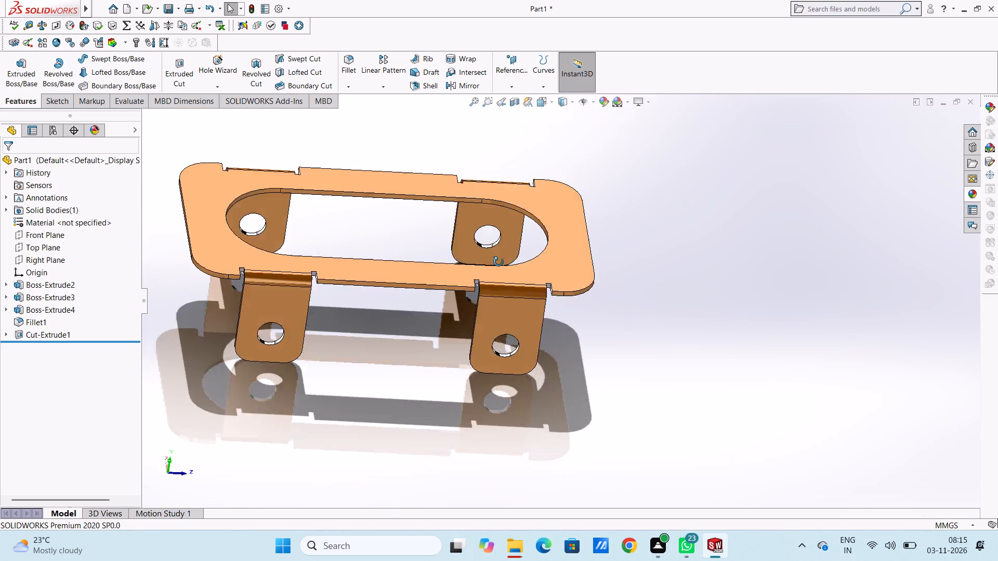
{"action": "middle_click_drag", "start_coordinate": [498, 262], "coordinate": [643, 470]}
{"action": "scroll", "coordinate": [483, 249], "scroll_direction": "up", "scroll_amount": 3}
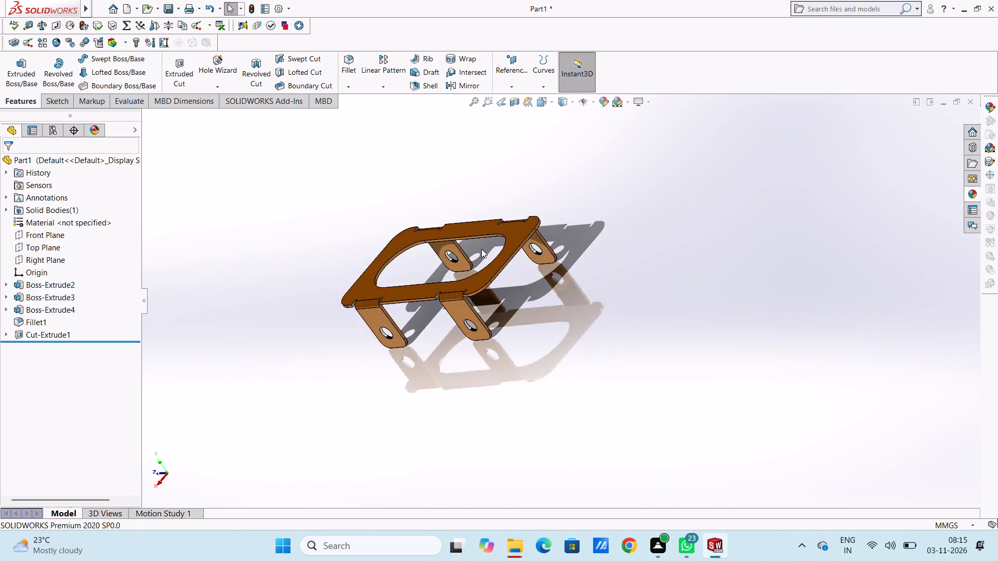
{"action": "middle_click_drag", "start_coordinate": [493, 258], "coordinate": [547, 317]}
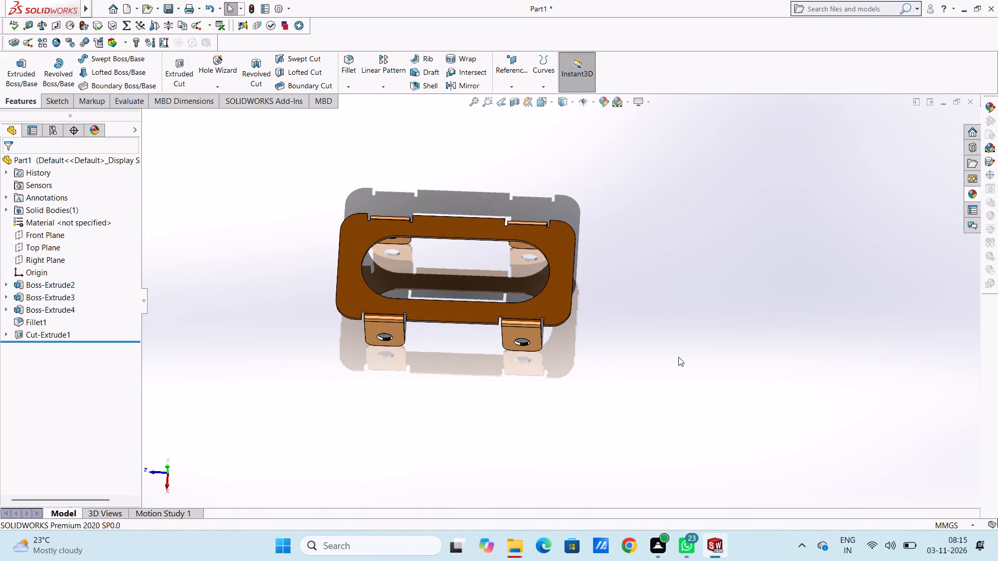
{"action": "key", "text": "7"}
{"action": "key", "text": "ctrl+7"}
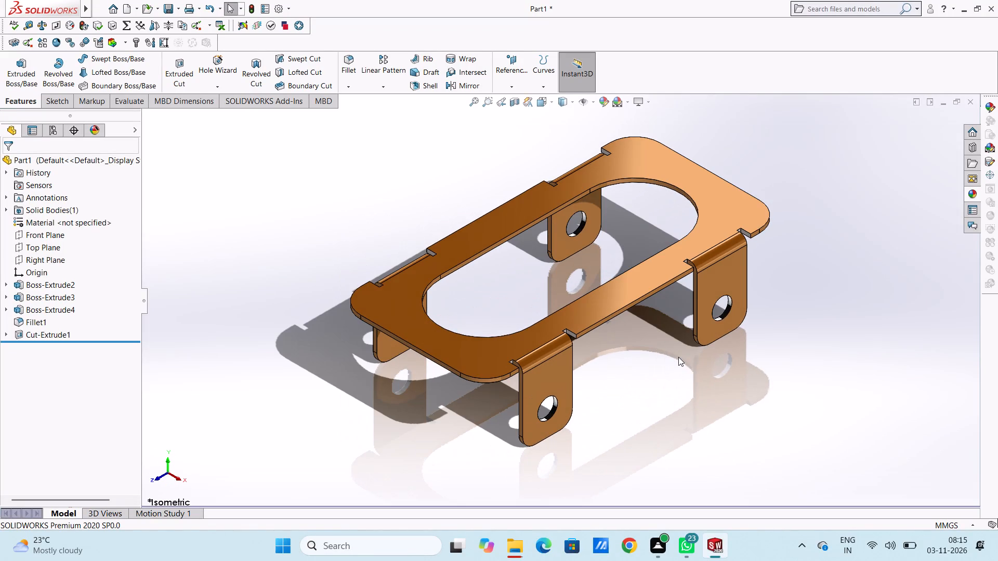
Apply polished steel to the cut feature so the whole inner wall of the plate's central slot gets the appearance.
{"action": "scroll", "coordinate": [406, 383], "scroll_direction": "up", "scroll_amount": 3}
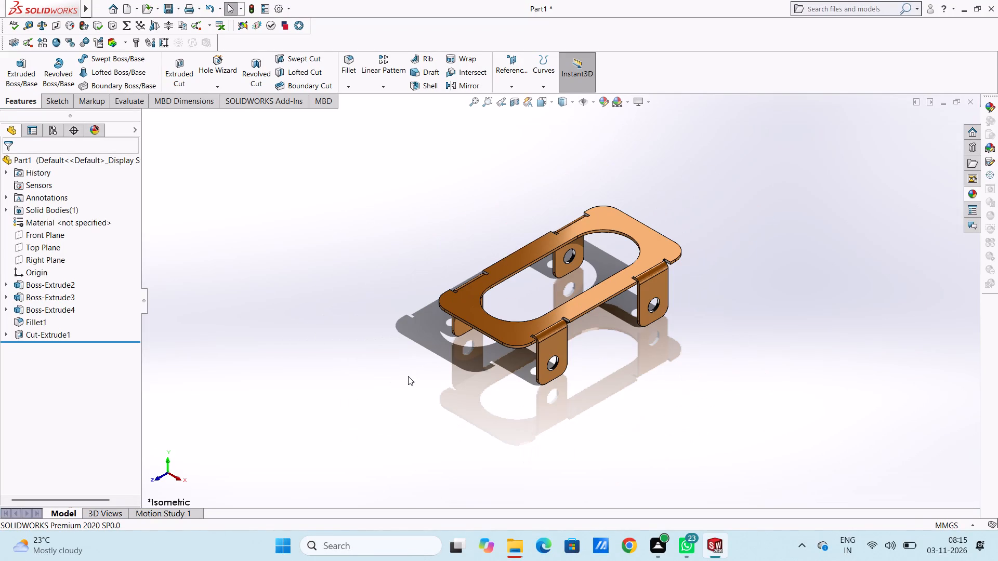
{"action": "scroll", "coordinate": [569, 273], "scroll_direction": "down", "scroll_amount": 1}
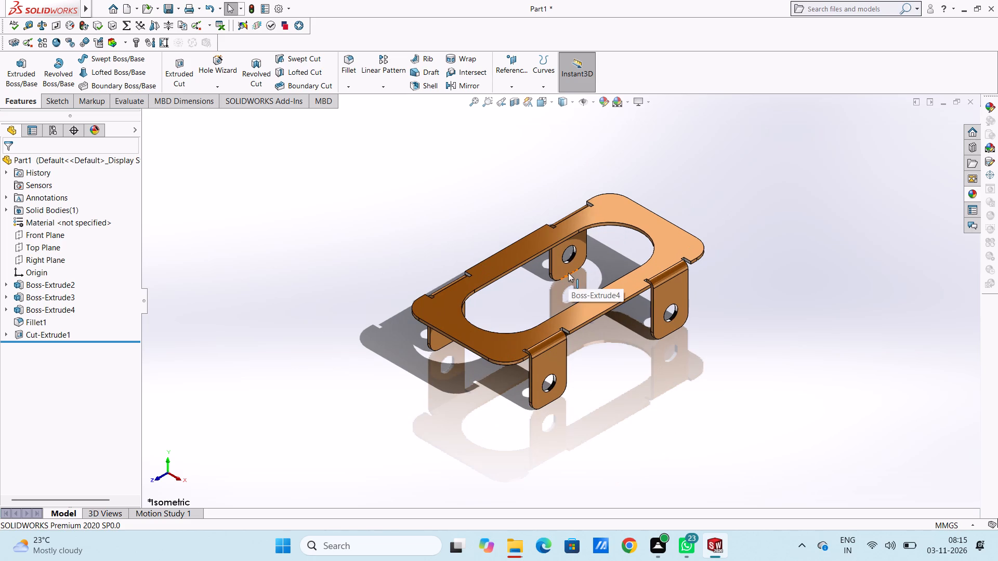
{"action": "scroll", "coordinate": [536, 253], "scroll_direction": "down", "scroll_amount": 9}
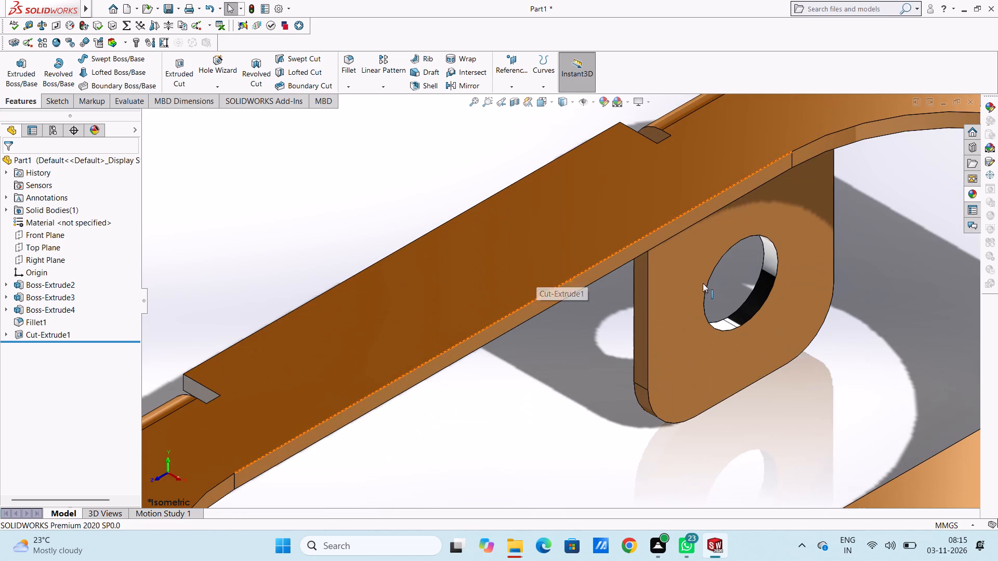
{"action": "scroll", "coordinate": [480, 327], "scroll_direction": "down", "scroll_amount": 3}
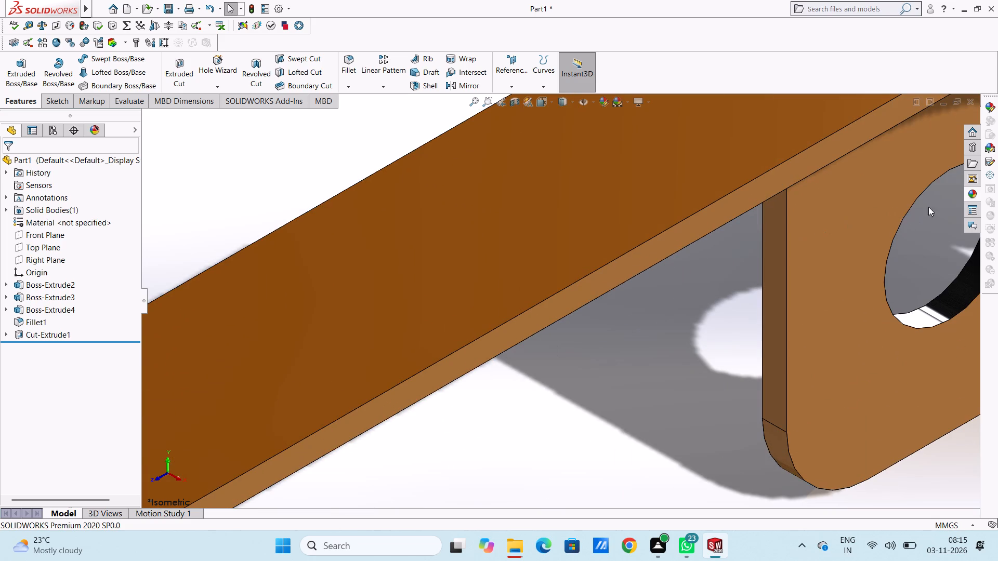
{"action": "left_click", "coordinate": [969, 195]}
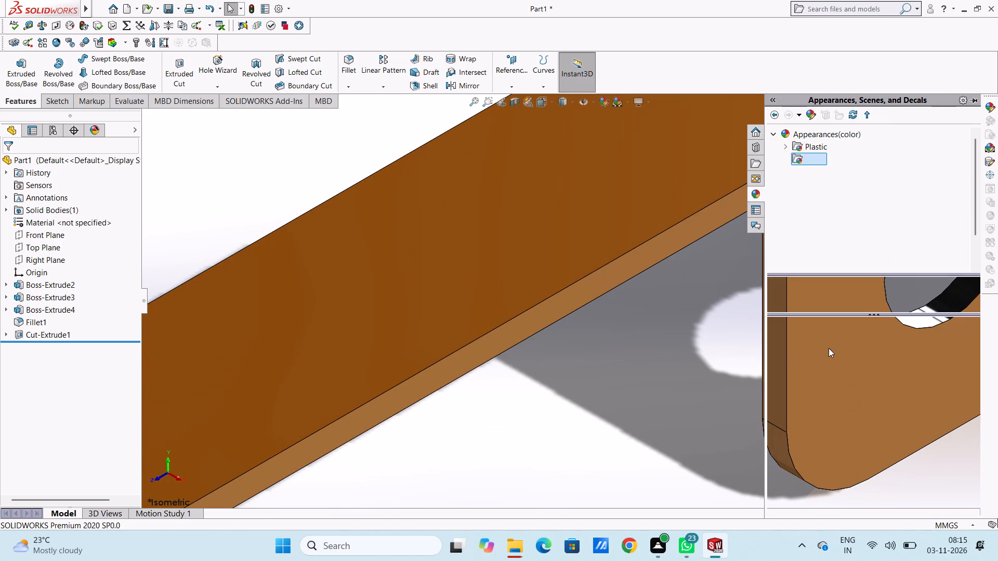
{"action": "left_click_drag", "start_coordinate": [820, 346], "coordinate": [582, 297]}
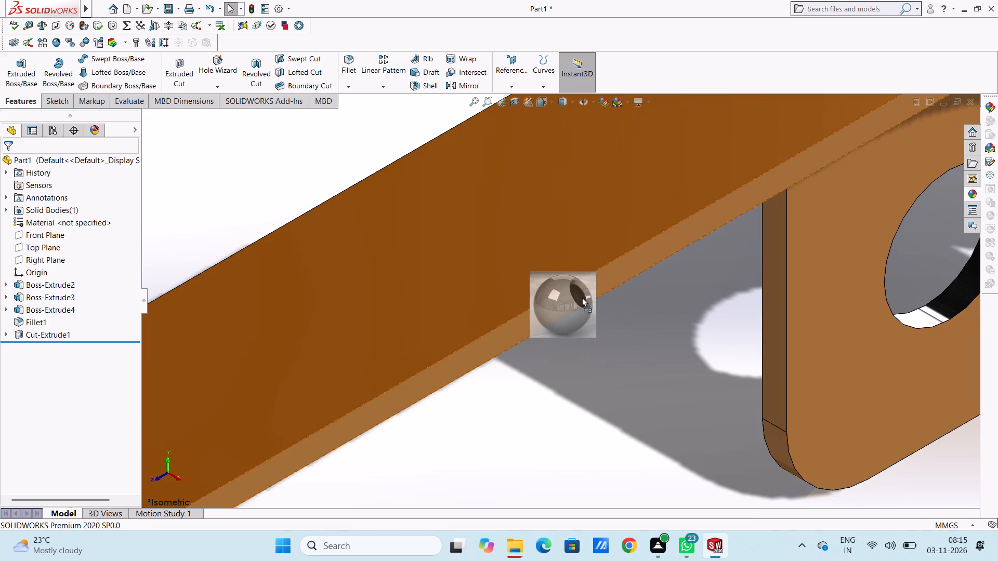
{"action": "left_click_drag", "start_coordinate": [582, 297], "coordinate": [581, 297]}
{"action": "left_click", "coordinate": [595, 297]}
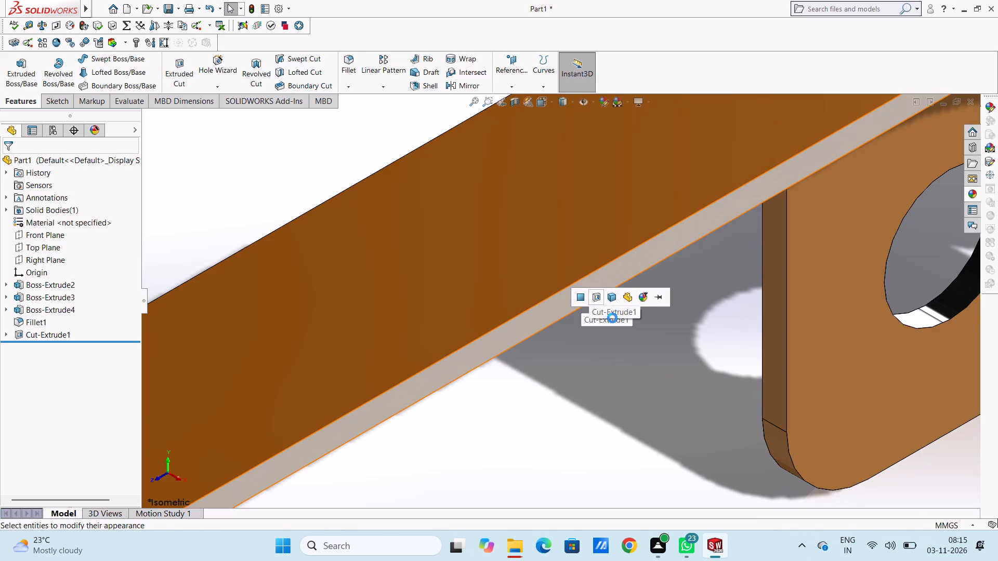
{"action": "scroll", "coordinate": [616, 322], "scroll_direction": "up", "scroll_amount": 13}
{"action": "left_click", "coordinate": [560, 364]}
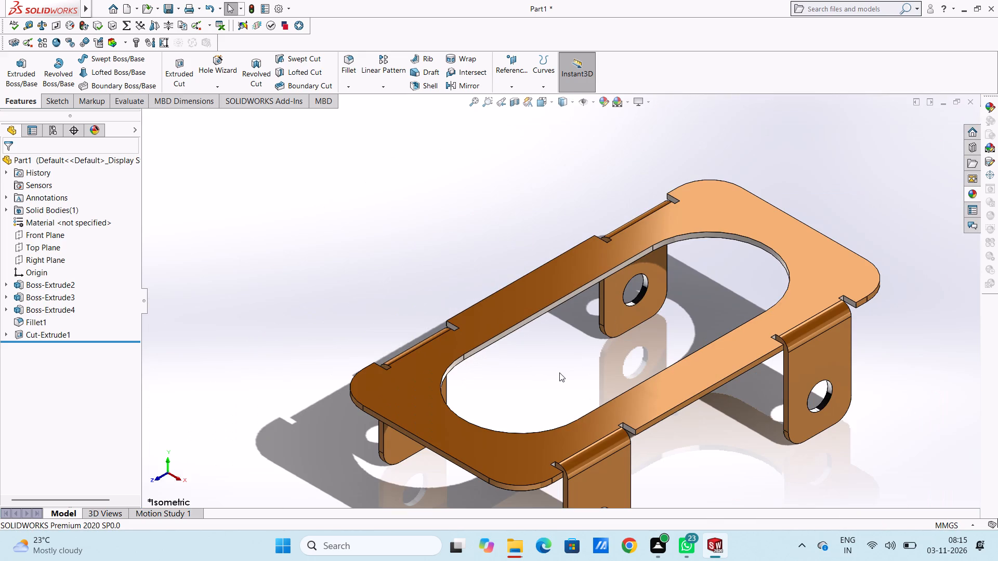
{"action": "key", "text": "ctrl+7"}
{"action": "key", "text": "Escape"}
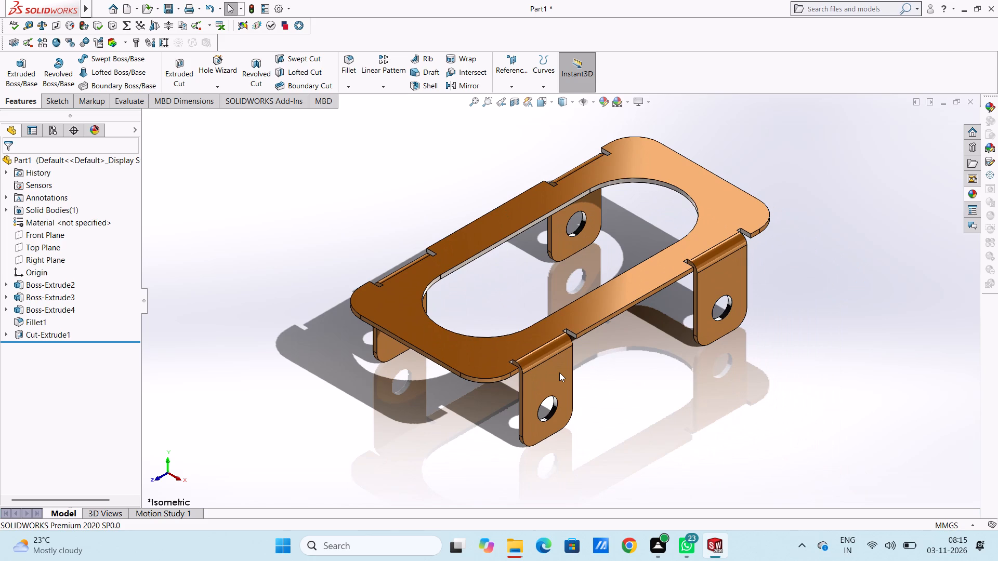
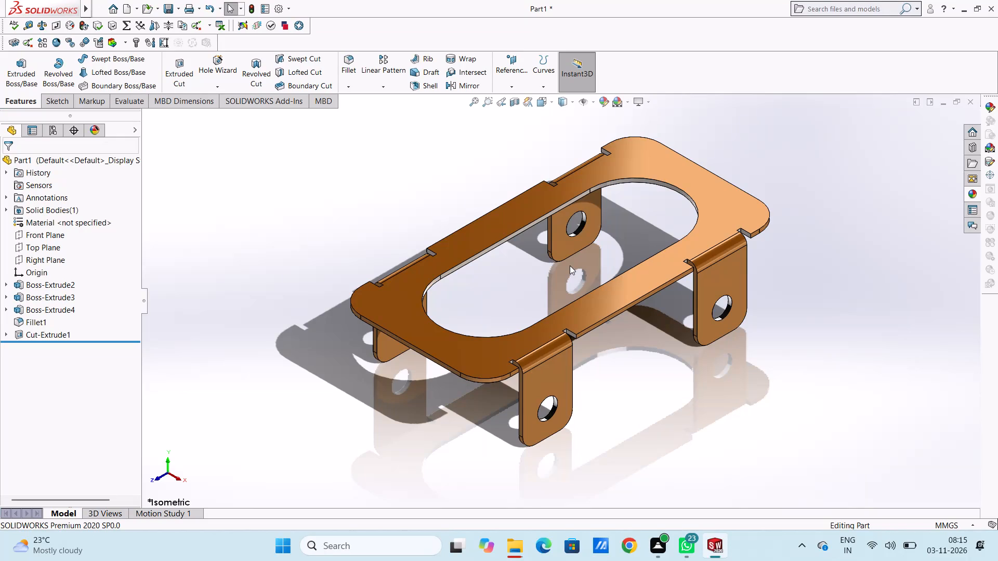
Save the part in the Documents folder as "120x60 Oblong Slot Sheet Metal Cover" in SOLIDWORKS Part format.
{"action": "key", "text": "ctrl+s"}
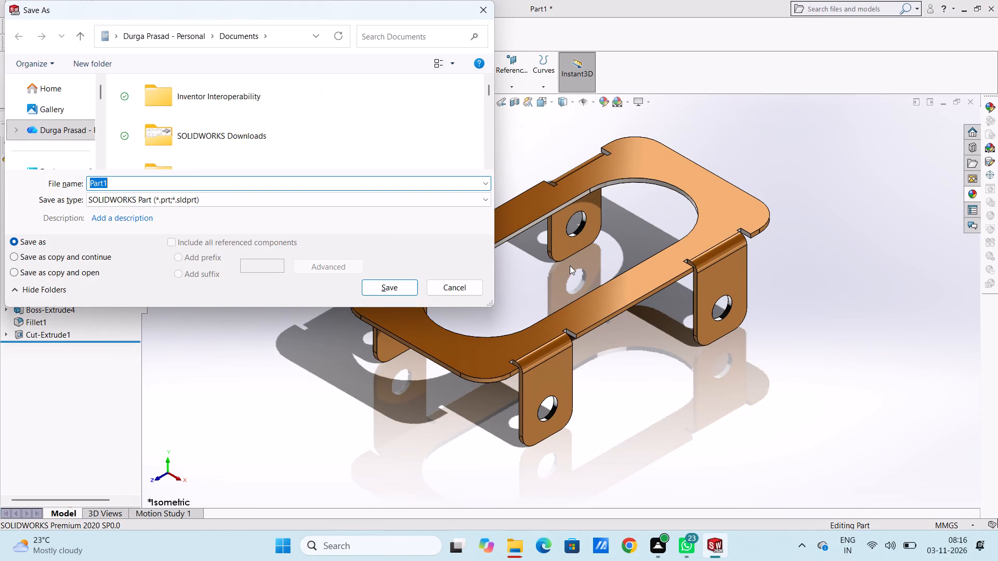
{"action": "key", "text": "ctrl+v"}
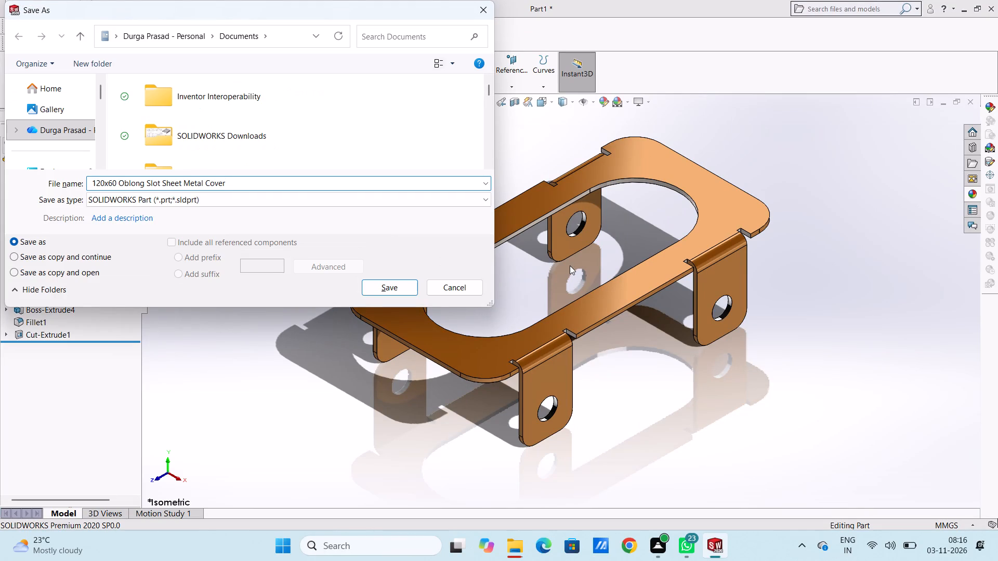
{"action": "left_click", "coordinate": [401, 283]}
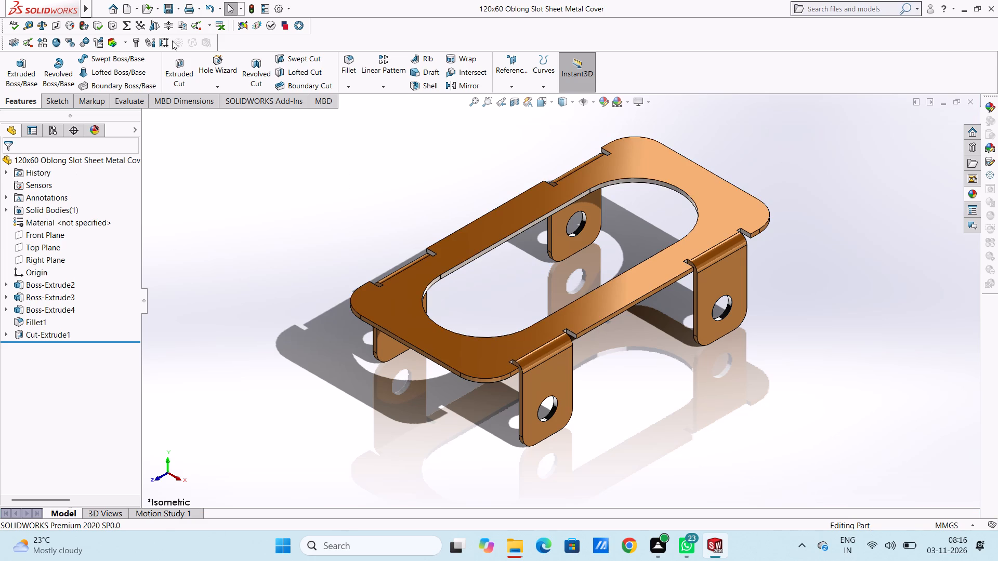
Save a PDF version of the part under the same name in the Documents folder, using Adobe Portable Document Format.
{"action": "left_click", "coordinate": [179, 10]}
{"action": "left_click", "coordinate": [188, 34]}
{"action": "left_click", "coordinate": [271, 204]}
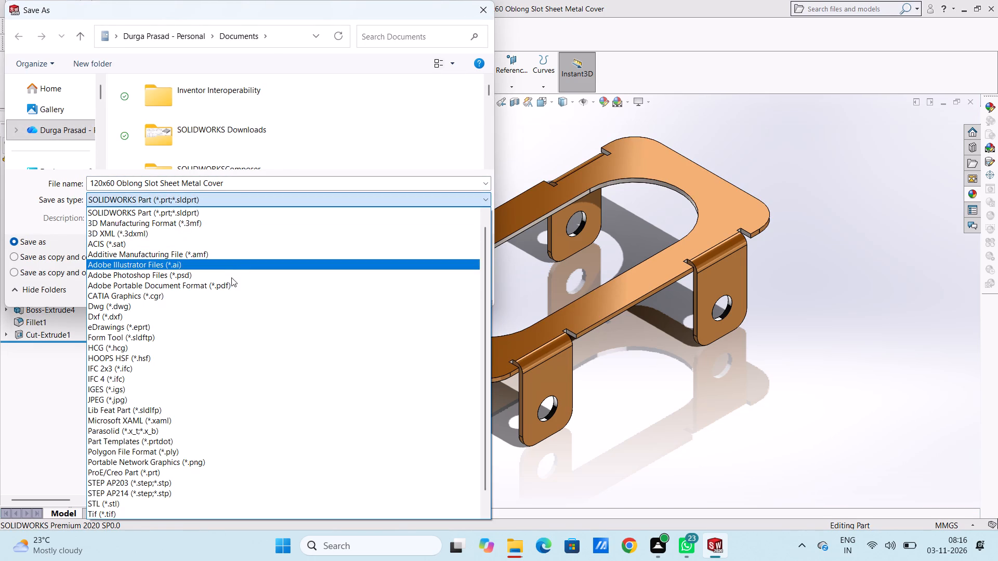
{"action": "left_click", "coordinate": [231, 284]}
{"action": "left_click", "coordinate": [387, 317]}
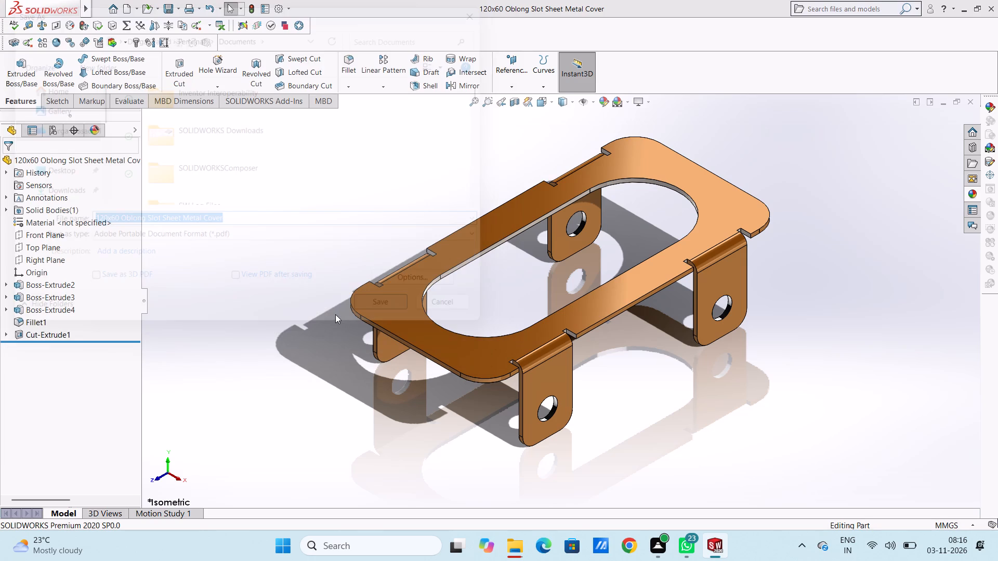